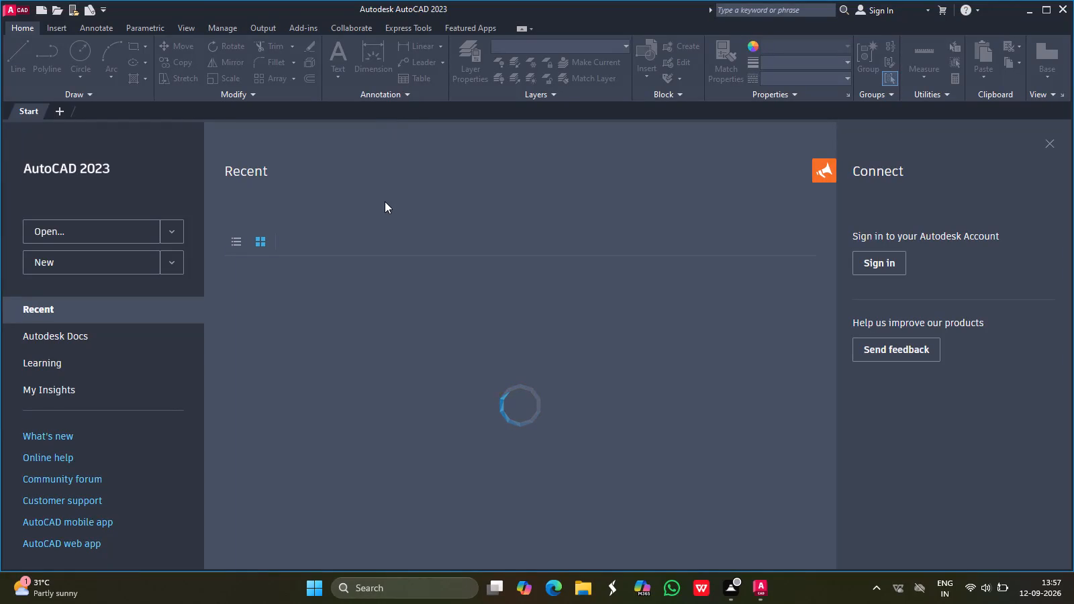
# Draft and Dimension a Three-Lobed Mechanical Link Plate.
# Create a new blank drawing.
pyautogui.click(130, 261)
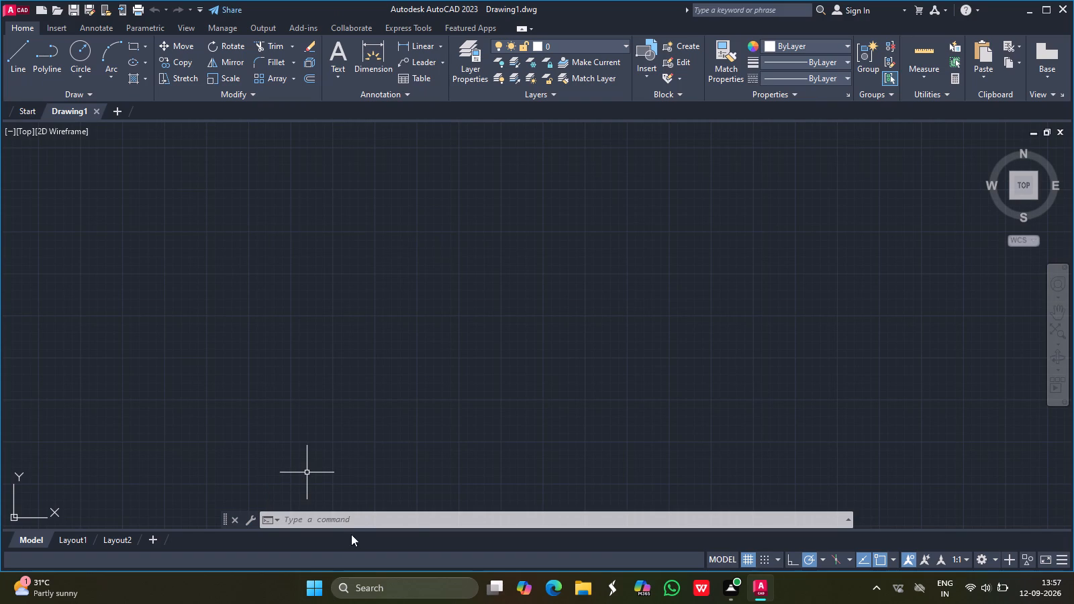
# Turn on command-history logging with the LOGFILEON command.
pyautogui.click(375, 521)
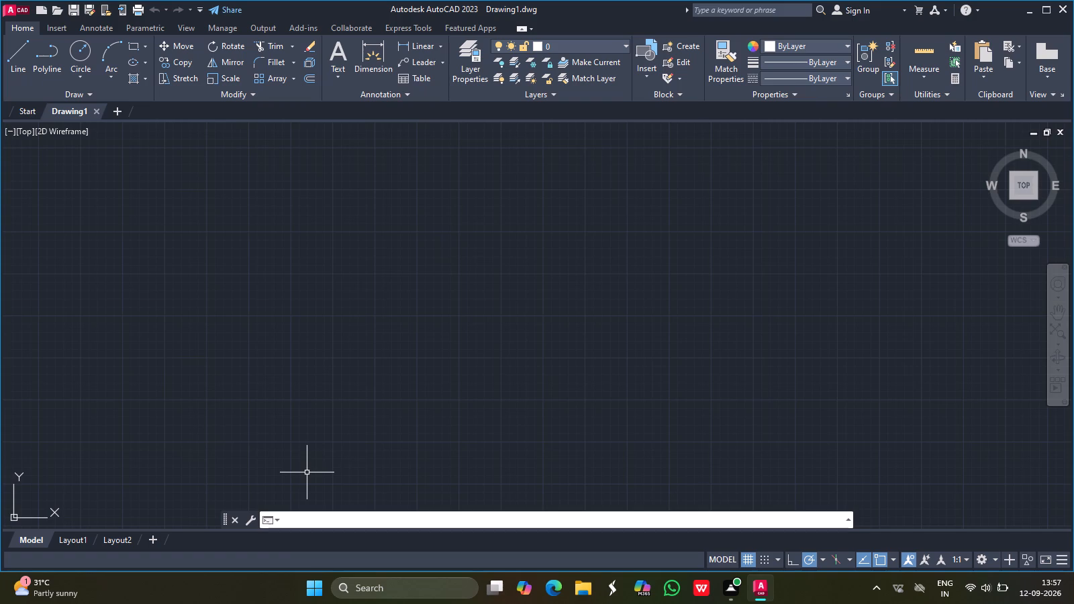
pyautogui.write('logfil')
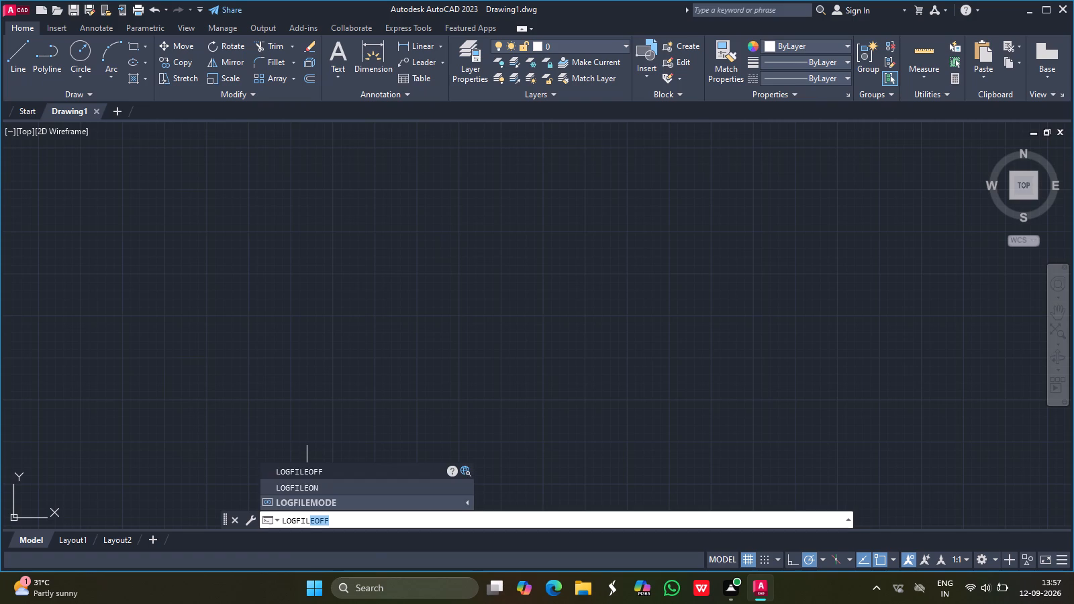
pyautogui.click(323, 491)
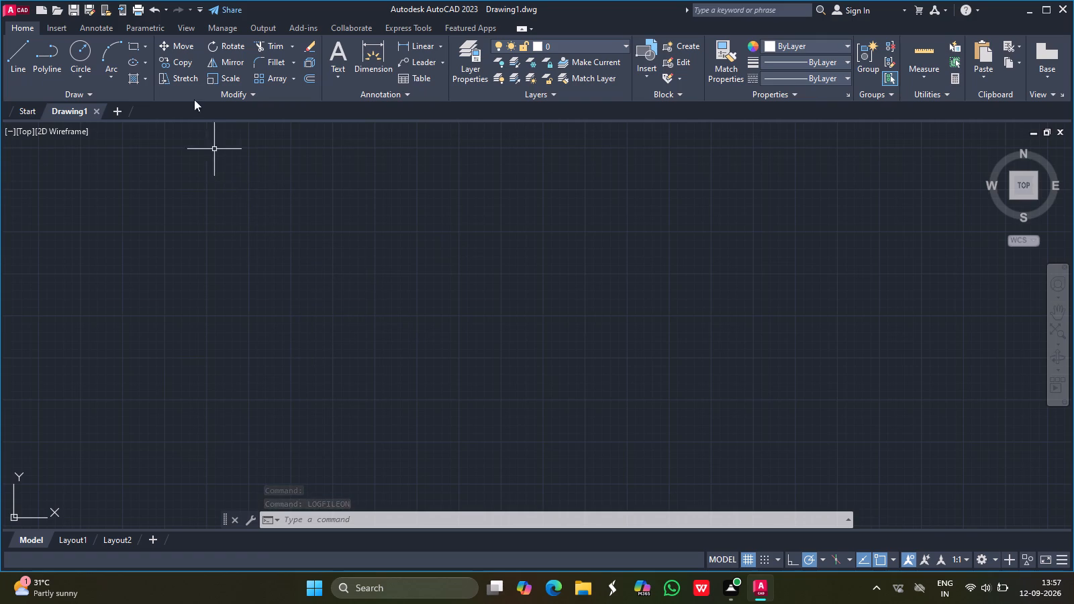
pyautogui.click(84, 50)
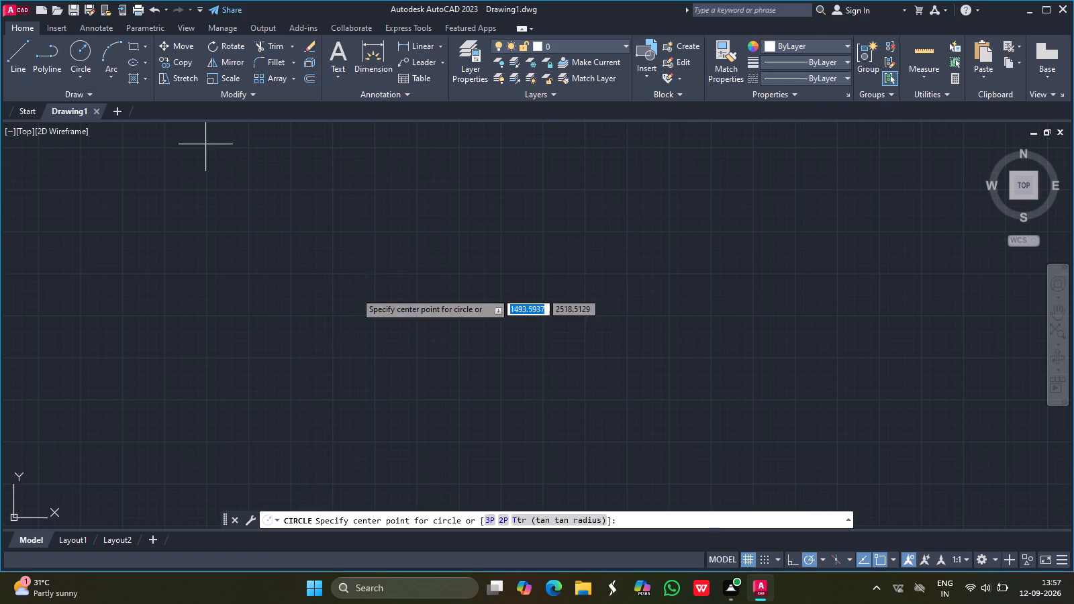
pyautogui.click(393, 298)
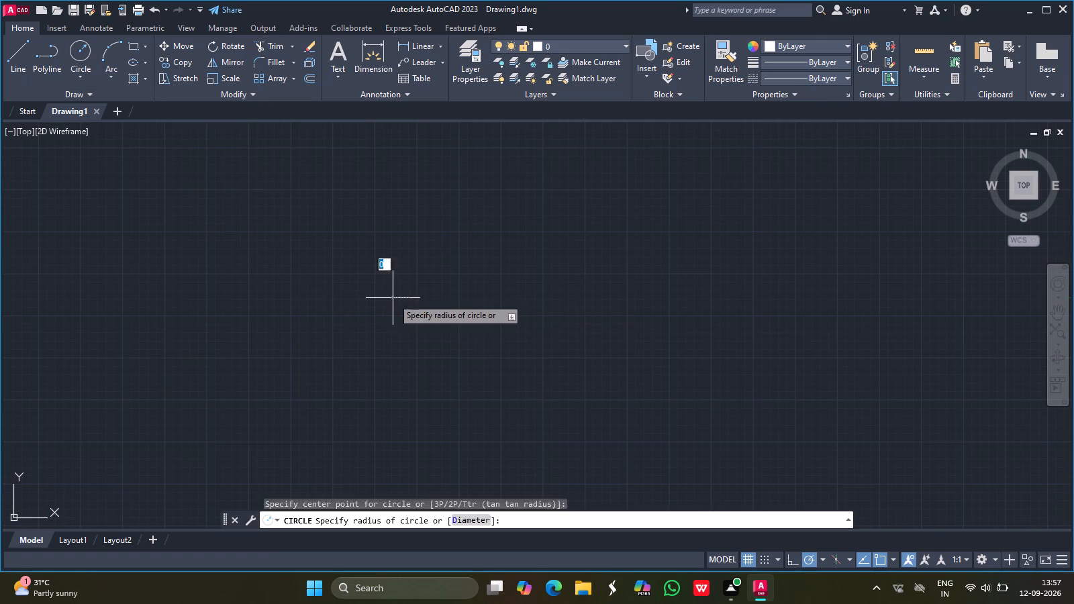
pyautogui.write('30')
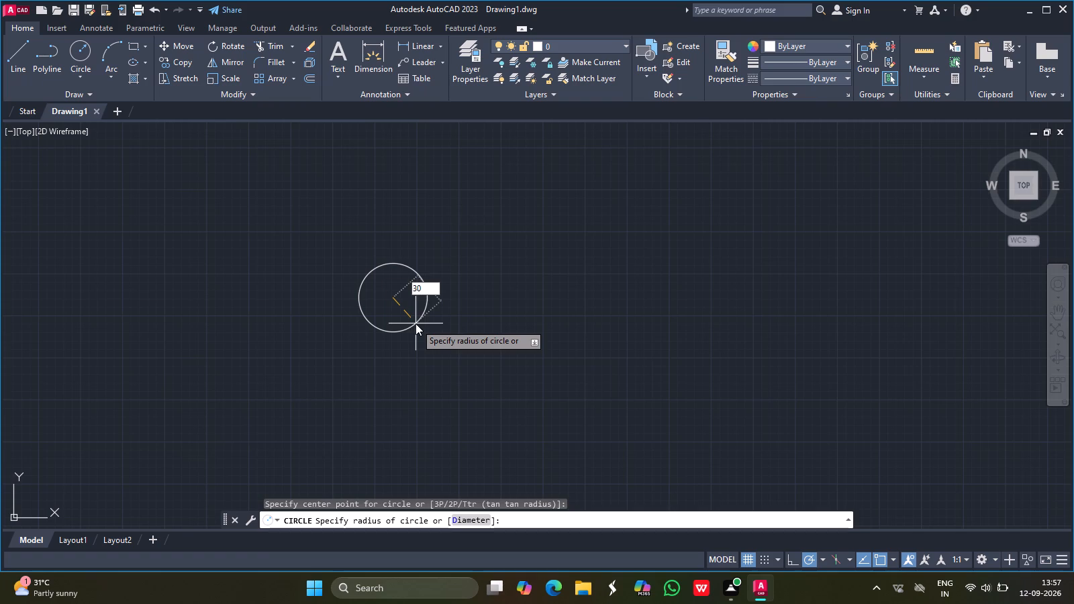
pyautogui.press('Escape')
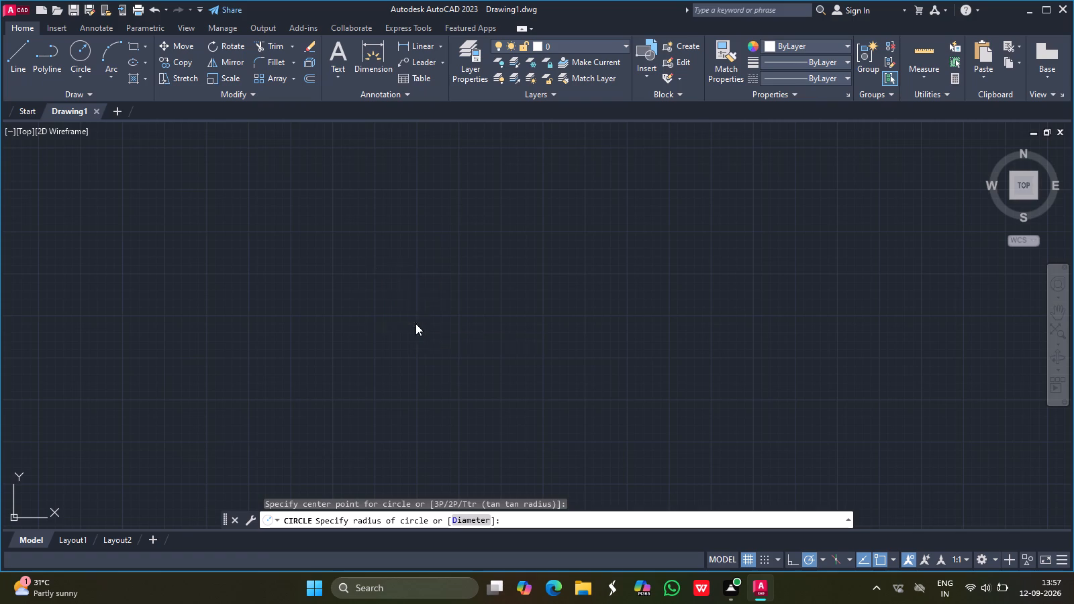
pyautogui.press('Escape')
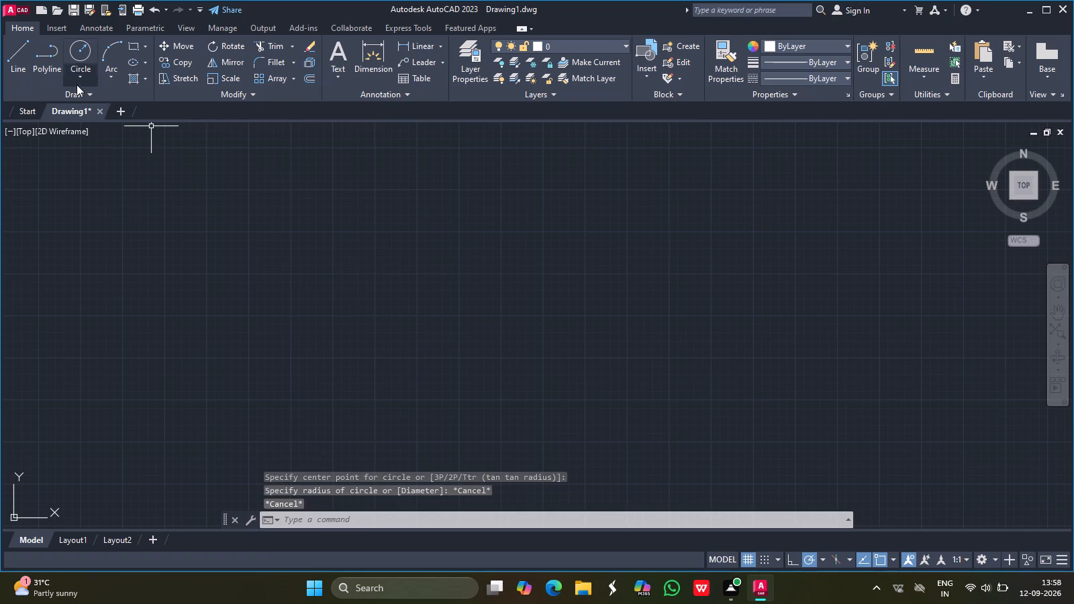
# Draw a circle by centre and diameter in the open drawing area, with a diameter of 30.
pyautogui.click(81, 77)
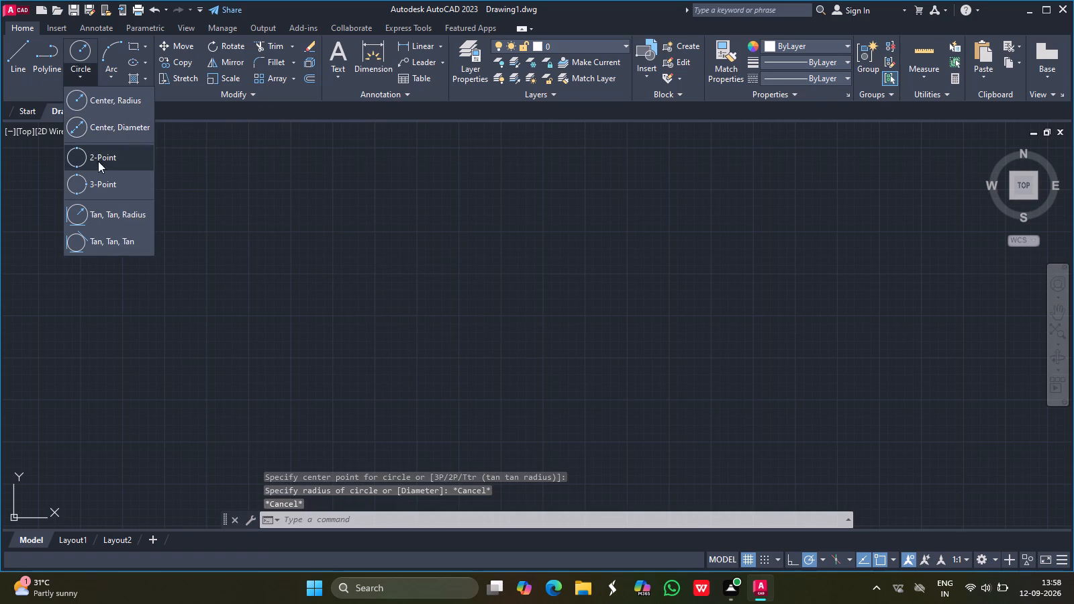
pyautogui.click(117, 131)
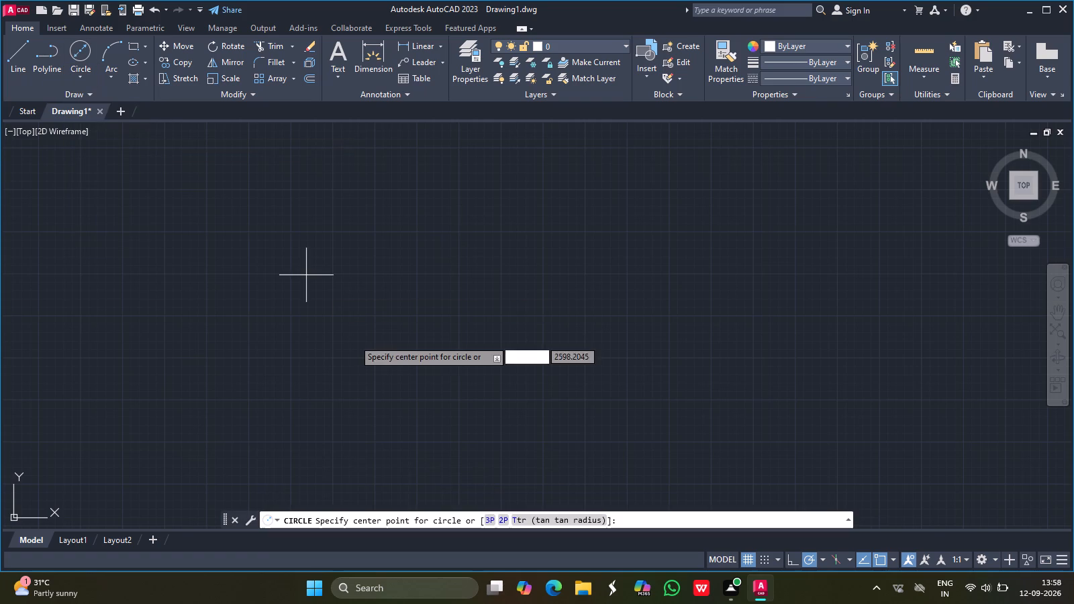
pyautogui.click(383, 280)
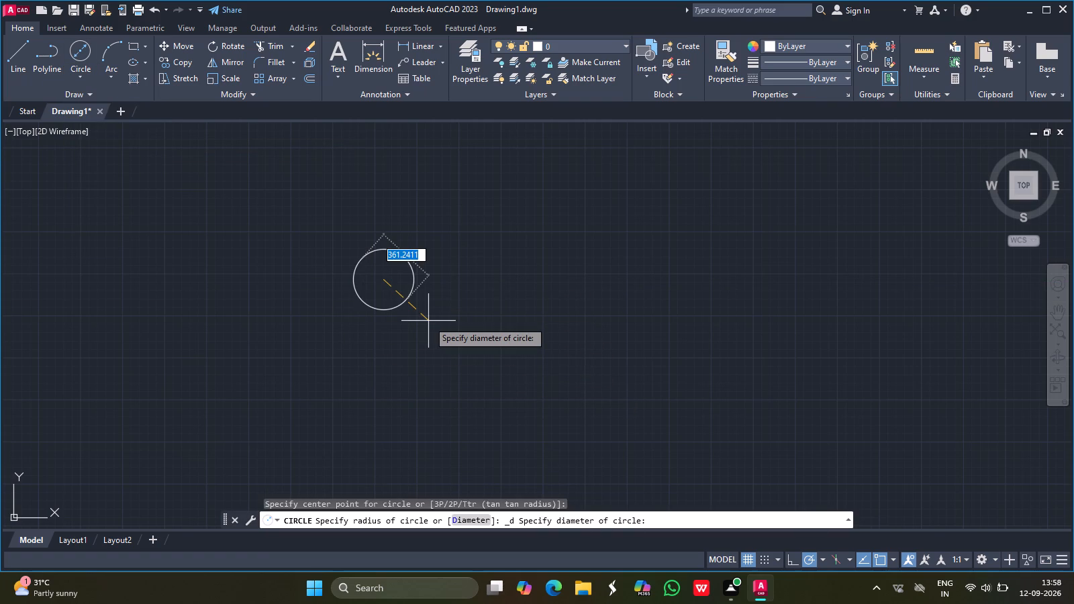
pyautogui.write('30')
pyautogui.press('Return')
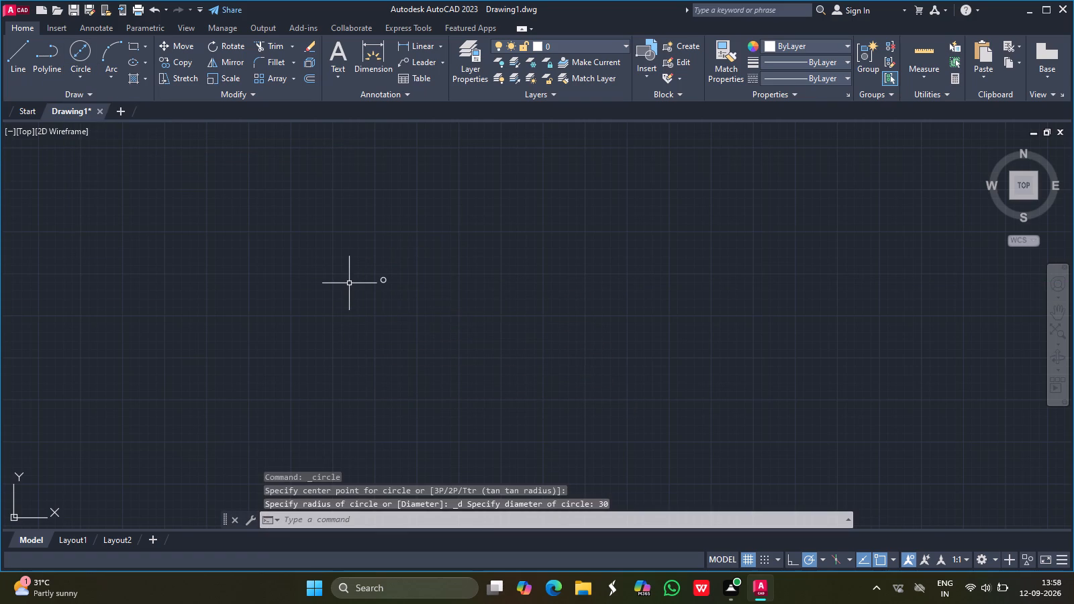
# Draw a circle by centre and radius, concentric with the 30-diameter circle, with a radius of 30.
pyautogui.click(1059, 310)
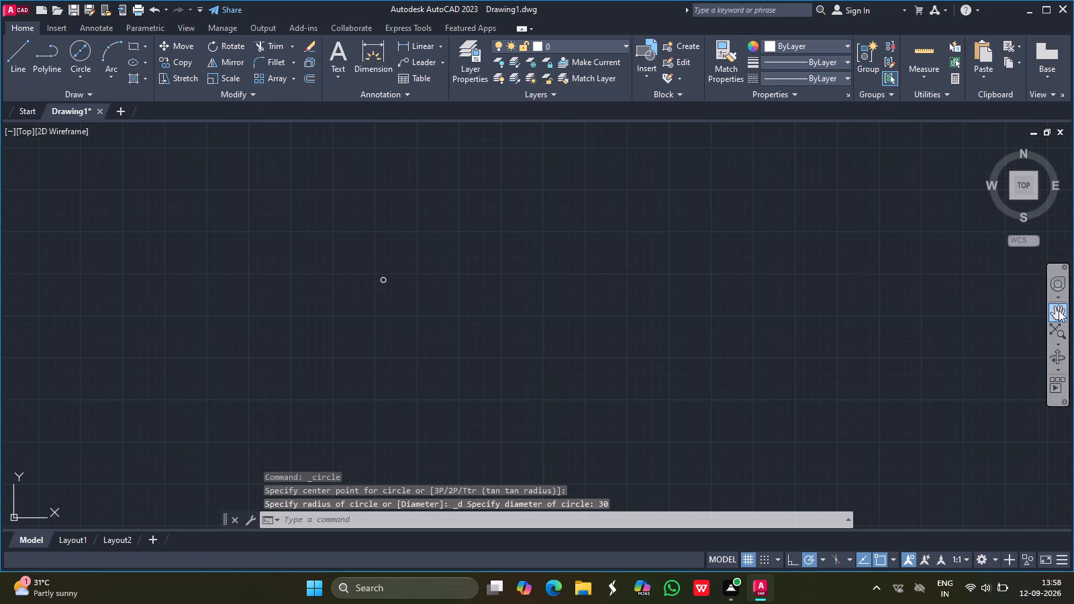
pyautogui.keyDown('ctrl'); pyautogui.scroll(3, 385, 303); pyautogui.keyUp('ctrl')
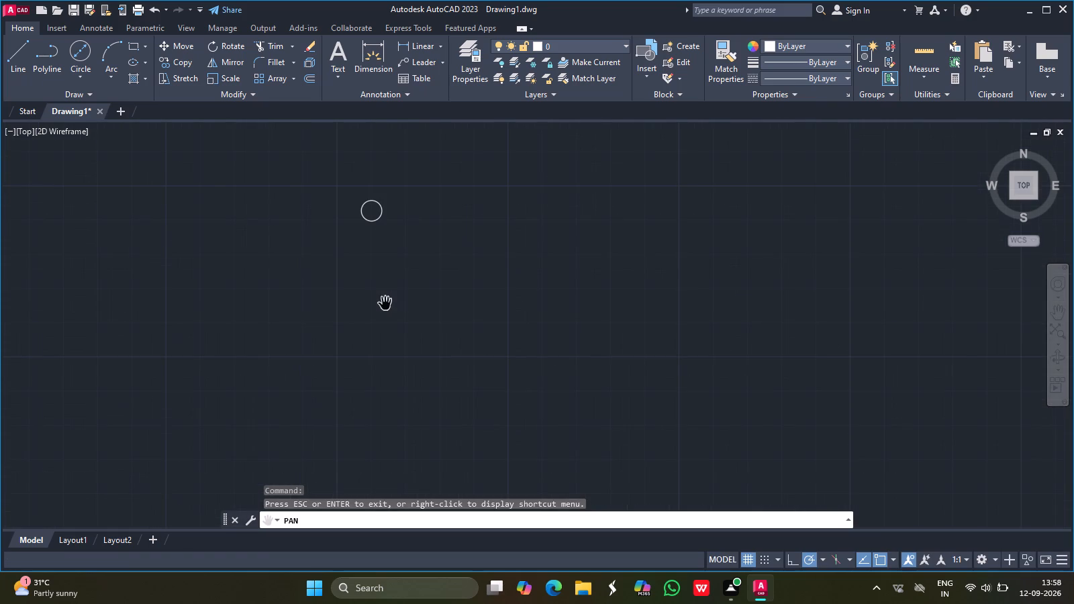
pyautogui.keyDown('ctrl'); pyautogui.scroll(1, 368, 228); pyautogui.keyUp('ctrl')
pyautogui.moveTo(376, 179); pyautogui.dragTo(383, 217)
pyautogui.moveTo(383, 217); pyautogui.dragTo(384, 233)
pyautogui.keyDown('ctrl'); pyautogui.scroll(2, 384, 260); pyautogui.keyUp('ctrl')
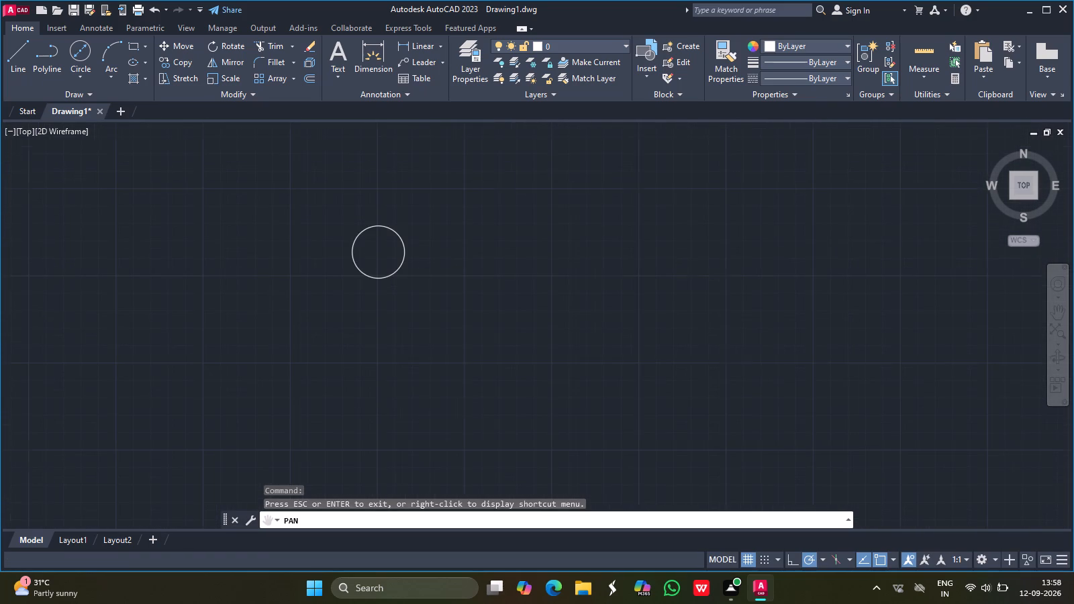
pyautogui.moveTo(377, 223); pyautogui.dragTo(394, 274)
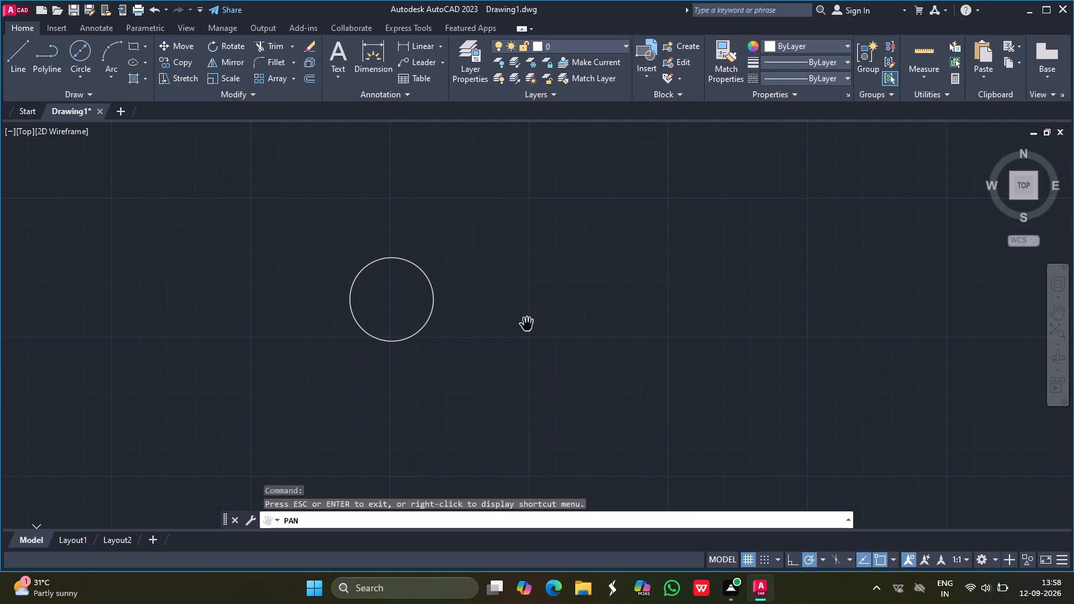
pyautogui.press('Escape')
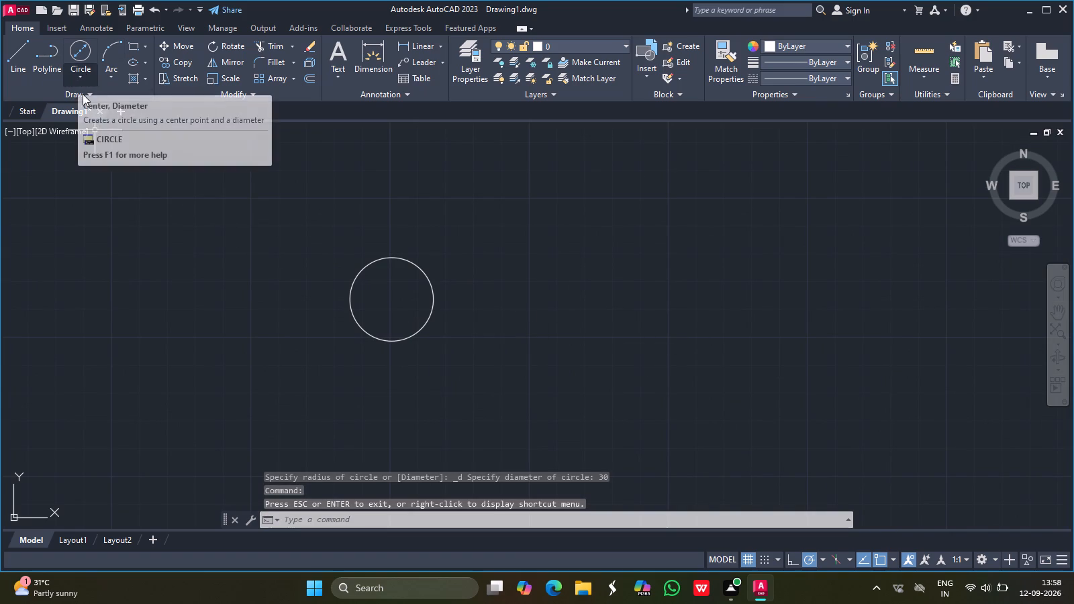
pyautogui.click(81, 70)
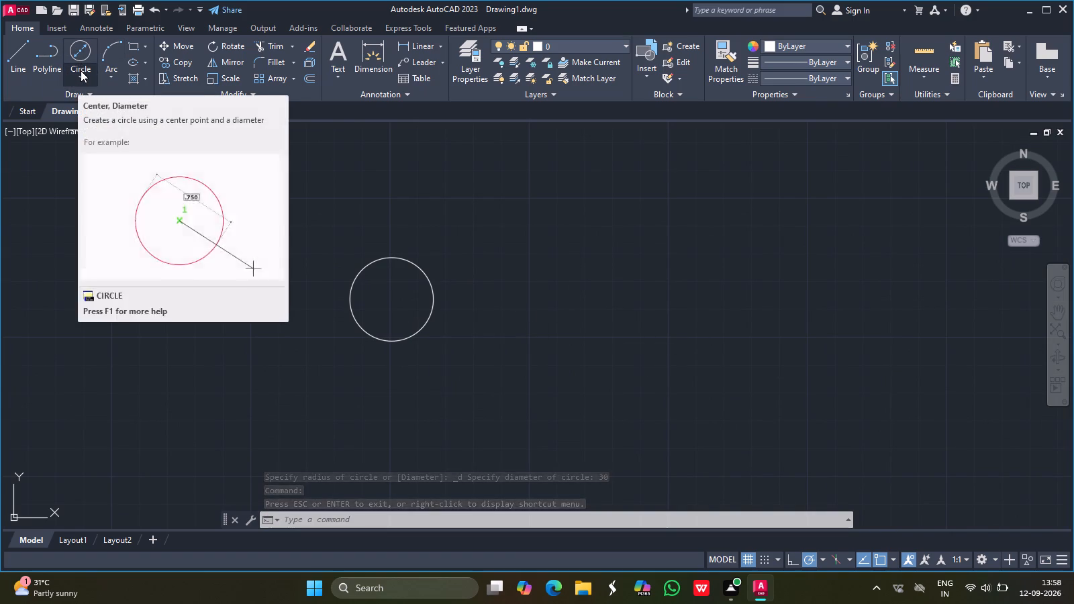
pyautogui.click(81, 70)
pyautogui.click(81, 70)
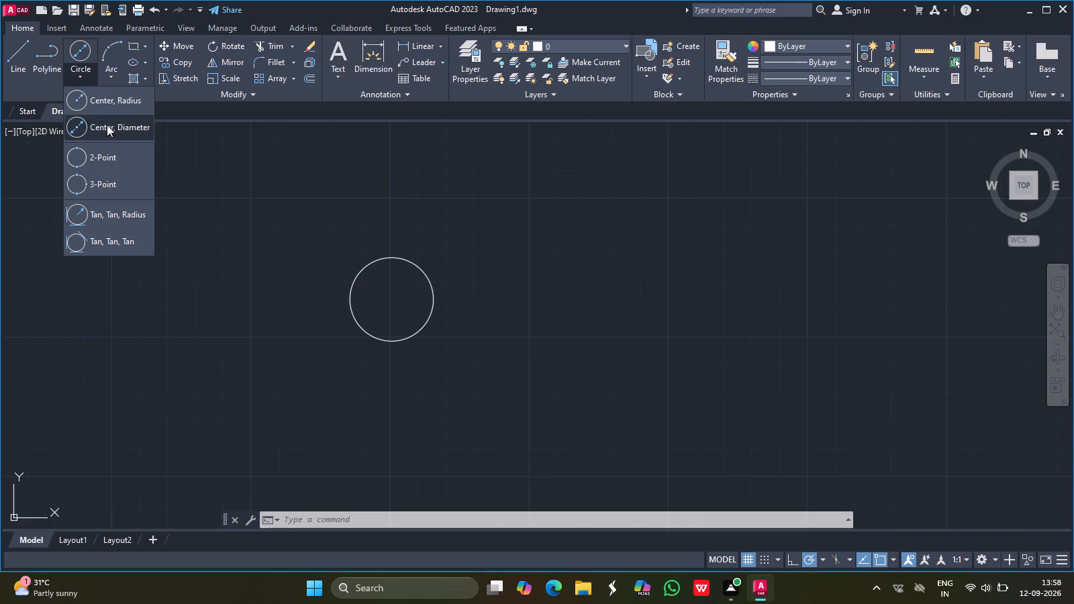
pyautogui.click(107, 106)
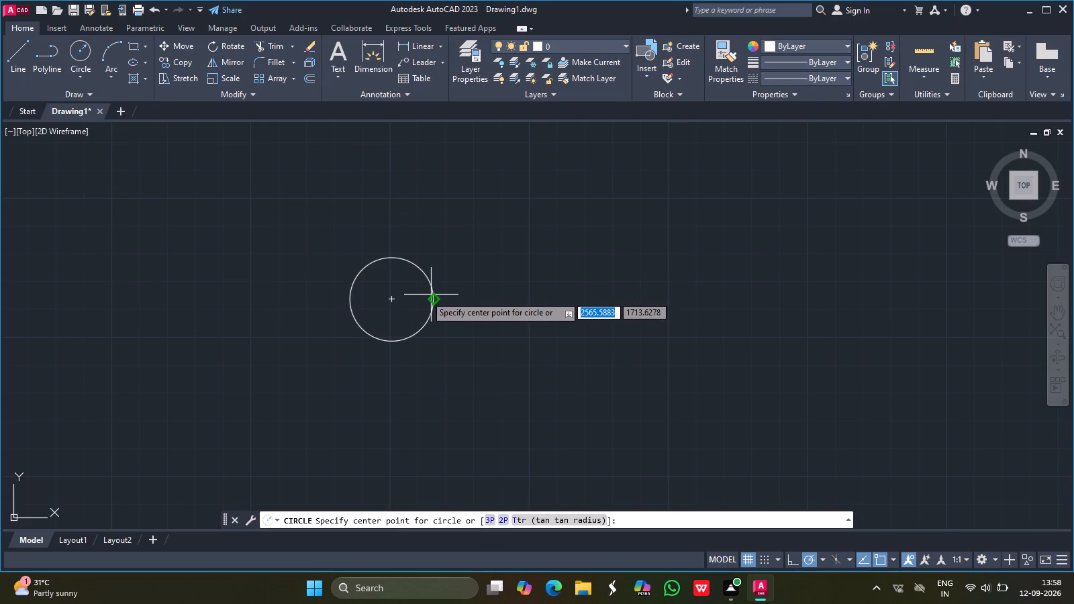
pyautogui.moveTo(393, 297); pyautogui.dragTo(393, 237)
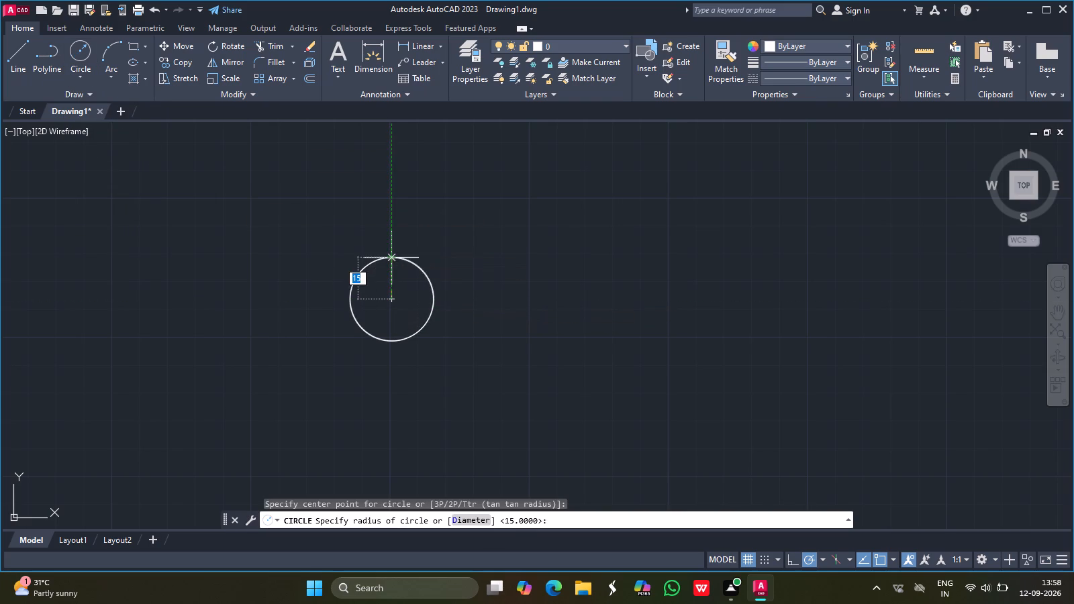
pyautogui.moveTo(393, 237); pyautogui.dragTo(383, 219)
pyautogui.write('30')
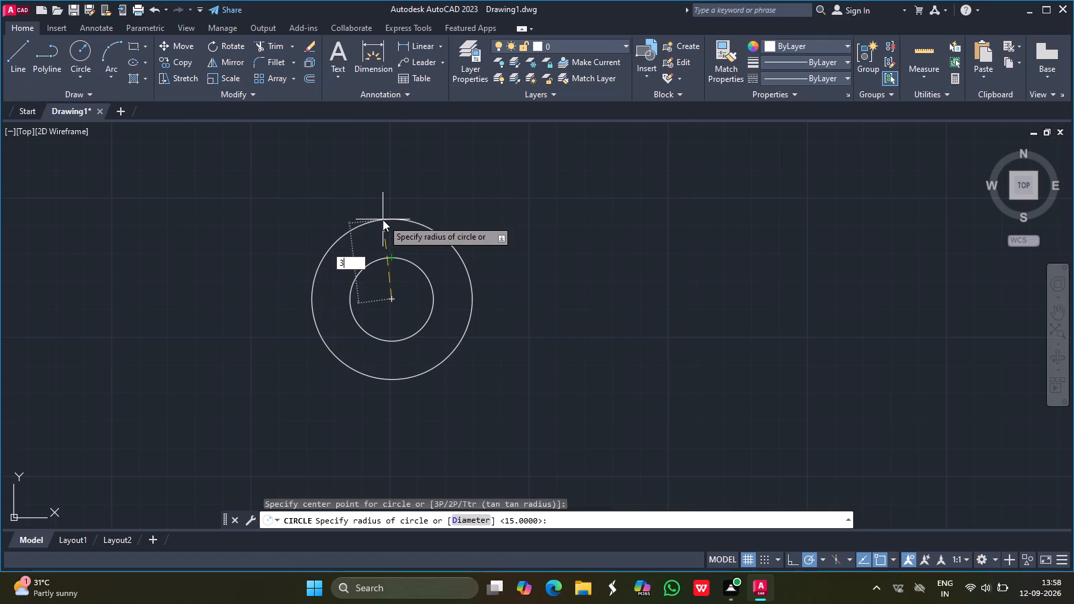
pyautogui.press('Return')
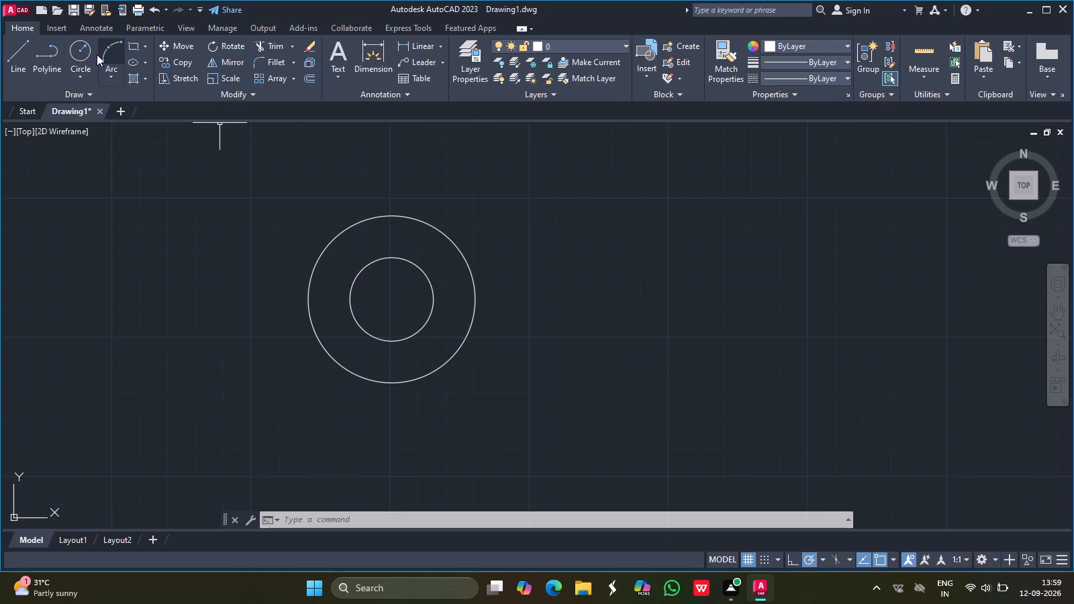
# Draw a third concentric circle with a radius of 40 from the same centre point.
pyautogui.click(78, 53)
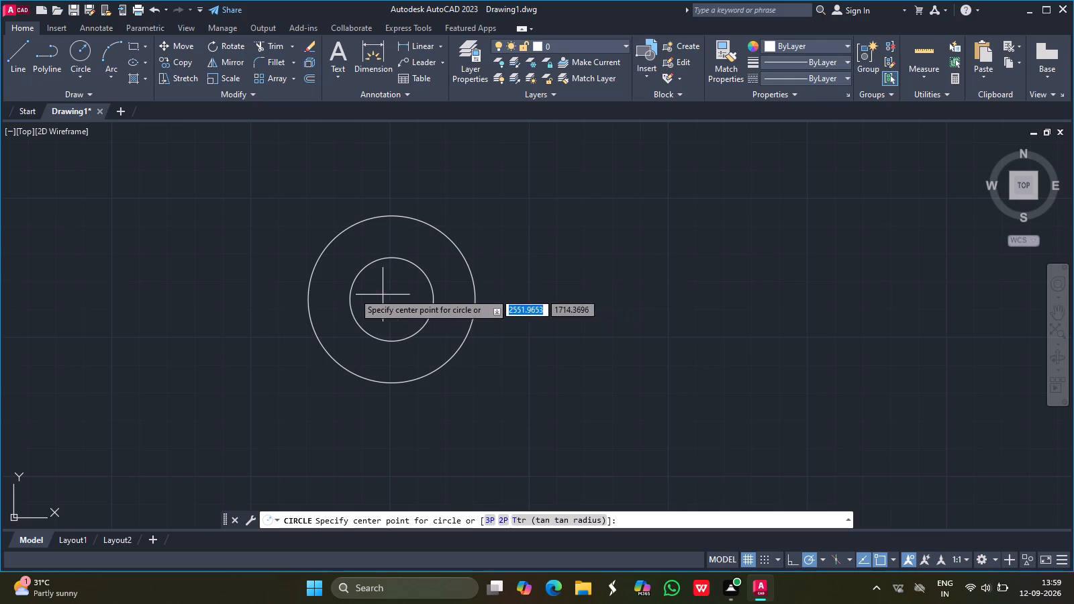
pyautogui.click(392, 298)
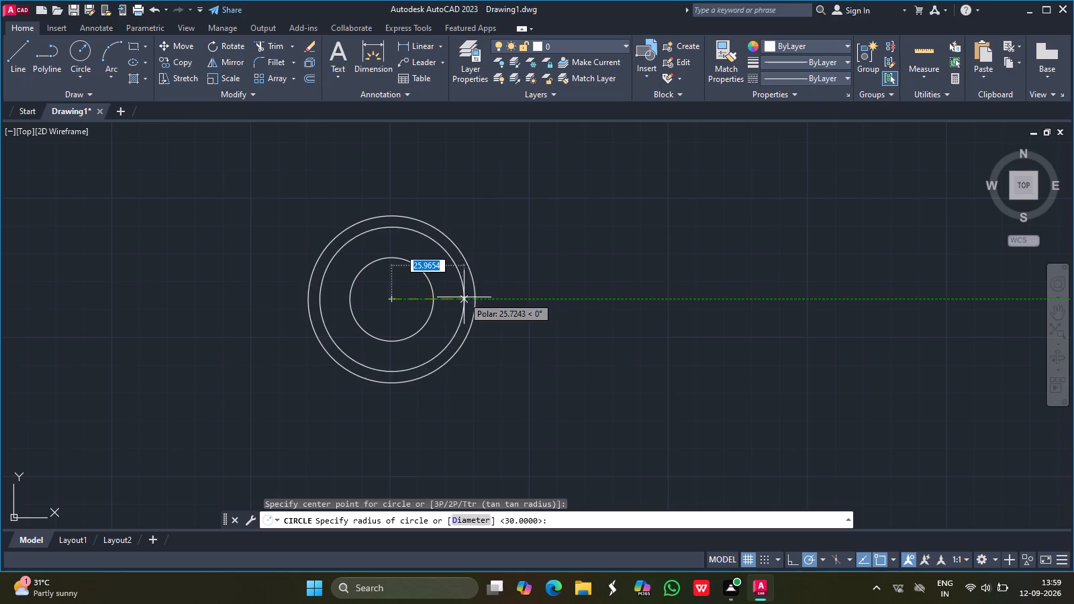
pyautogui.press('4')
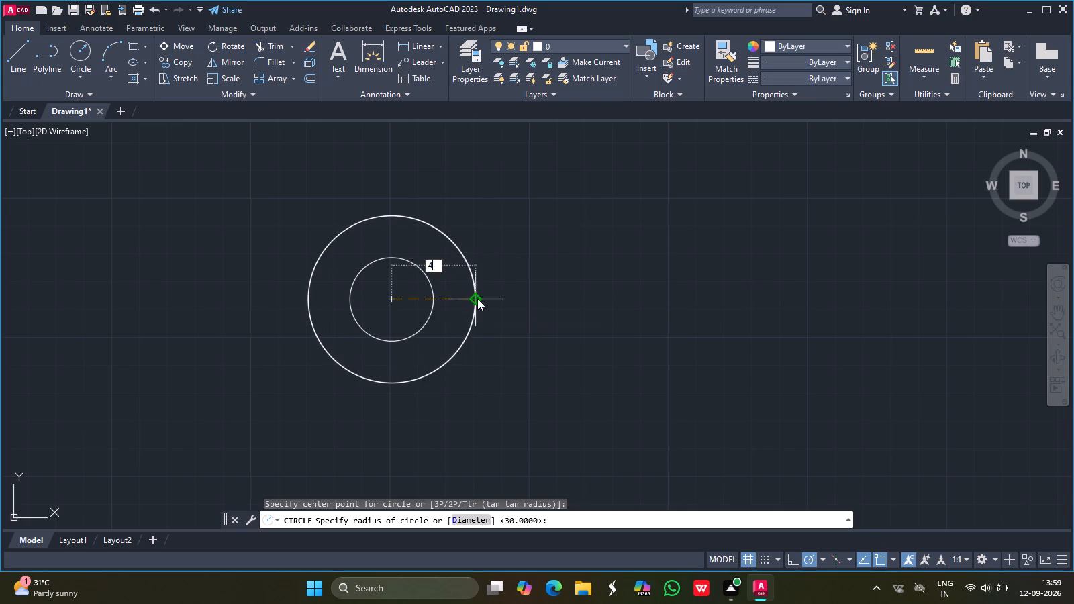
pyautogui.press('0')
pyautogui.press('Return')
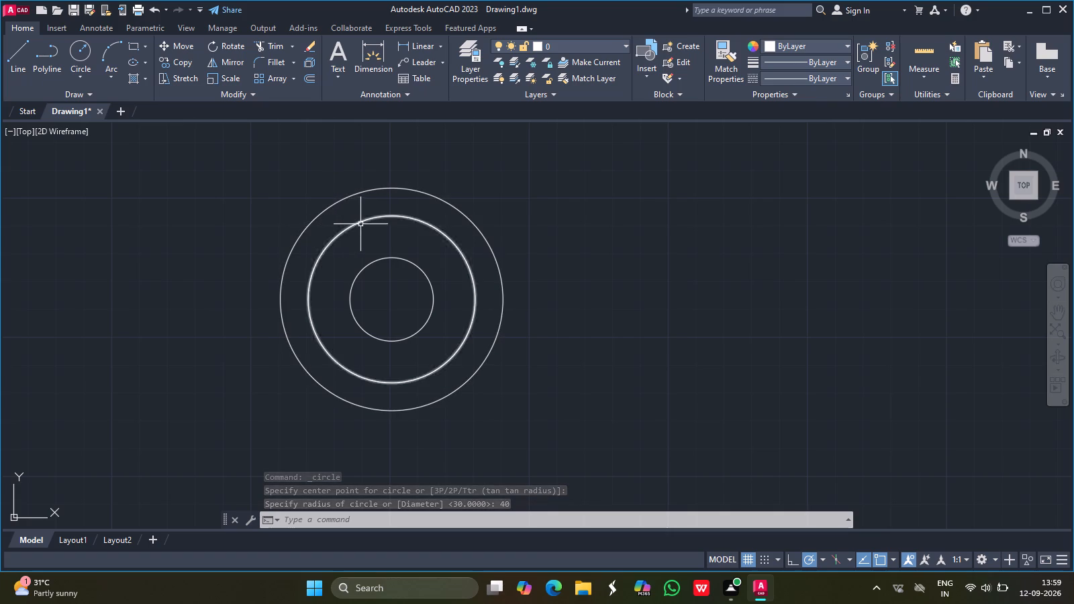
# Draw a fourth concentric circle with a radius of 50 from the same centre point.
pyautogui.click(89, 48)
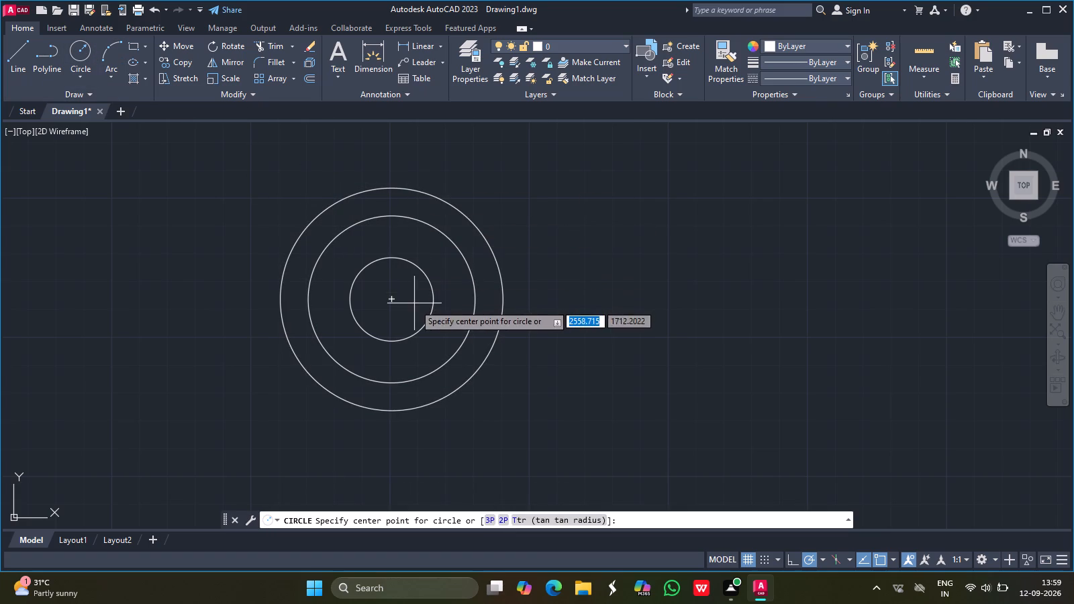
pyautogui.click(393, 301)
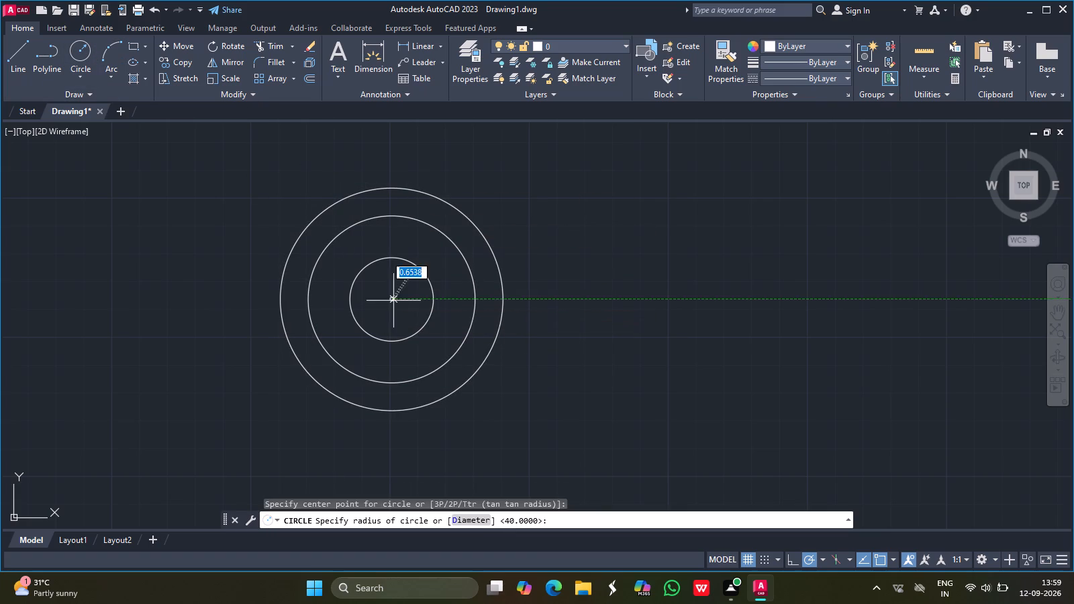
pyautogui.write('50')
pyautogui.press('Return')
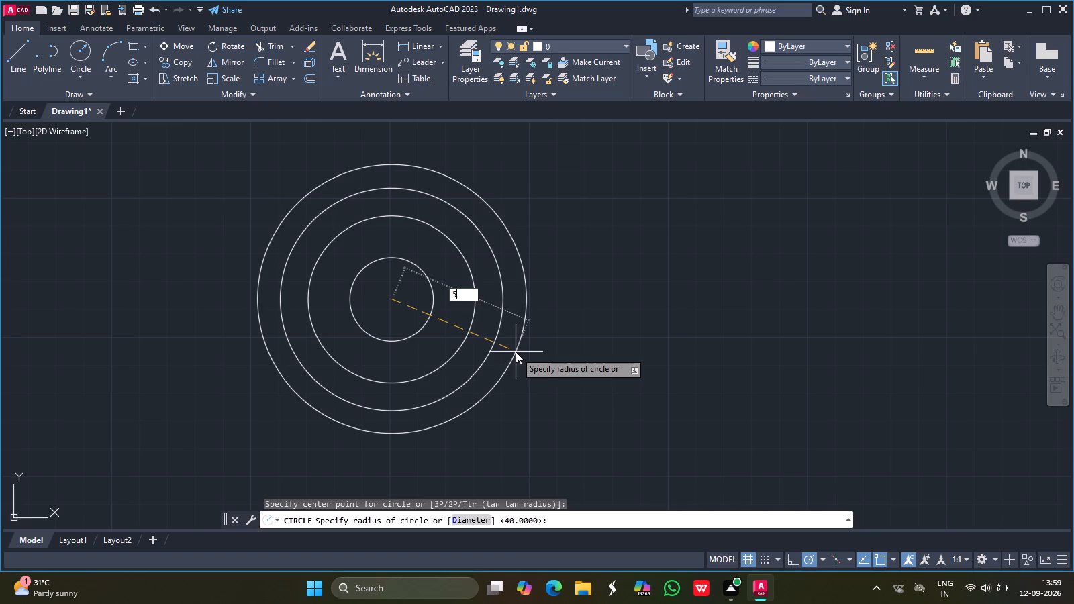
# Move the radius-40 and radius-50 circles together 100 units horizontally to the right, away from the two smaller circles.
pyautogui.click(435, 197)
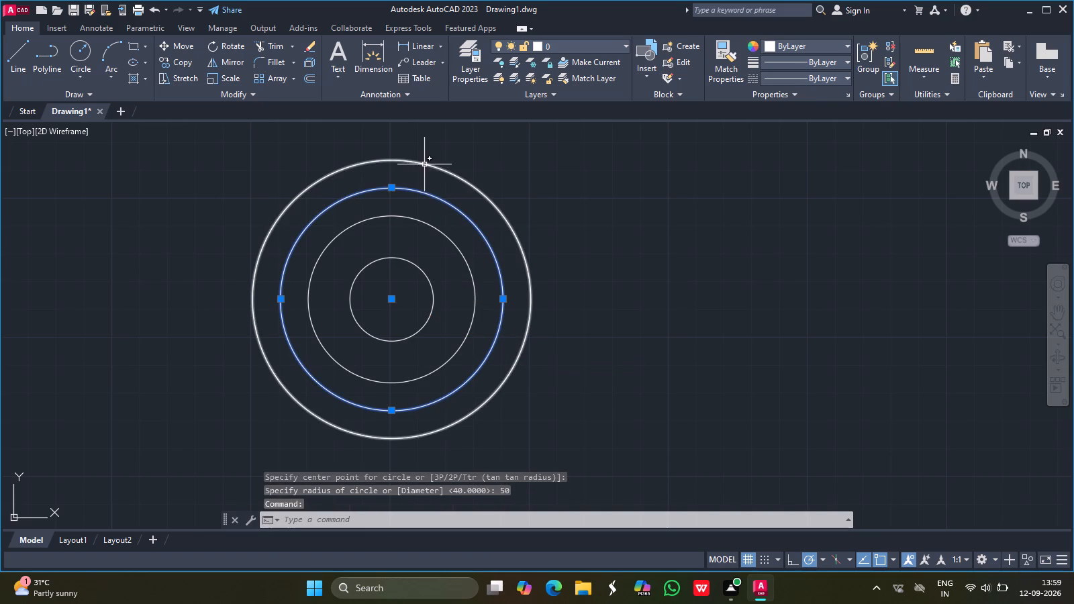
pyautogui.click(424, 164)
pyautogui.press('m')
pyautogui.press('Return')
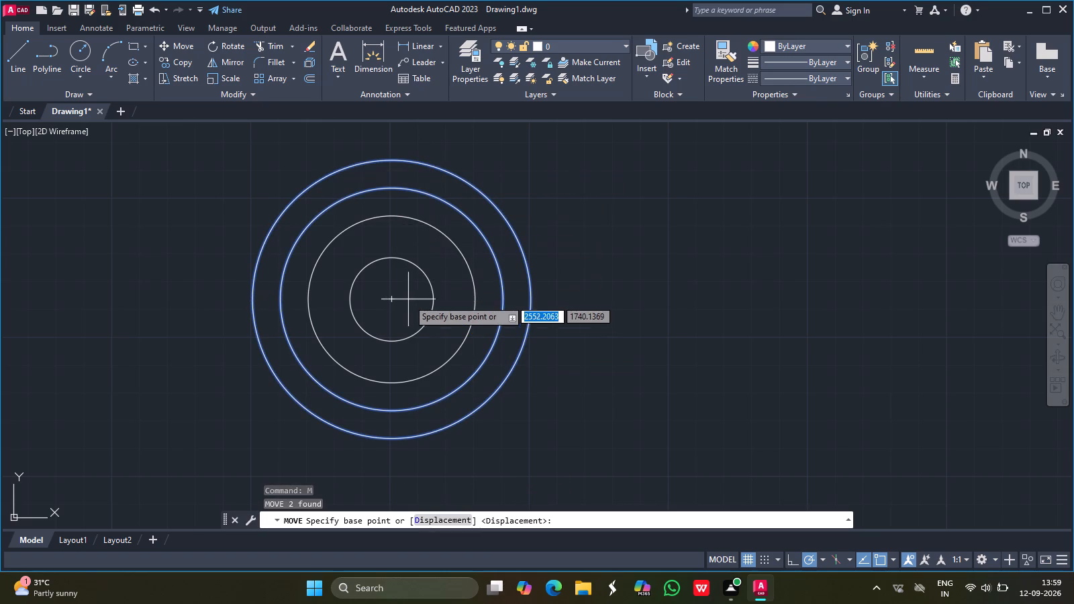
pyautogui.moveTo(394, 299); pyautogui.dragTo(559, 298)
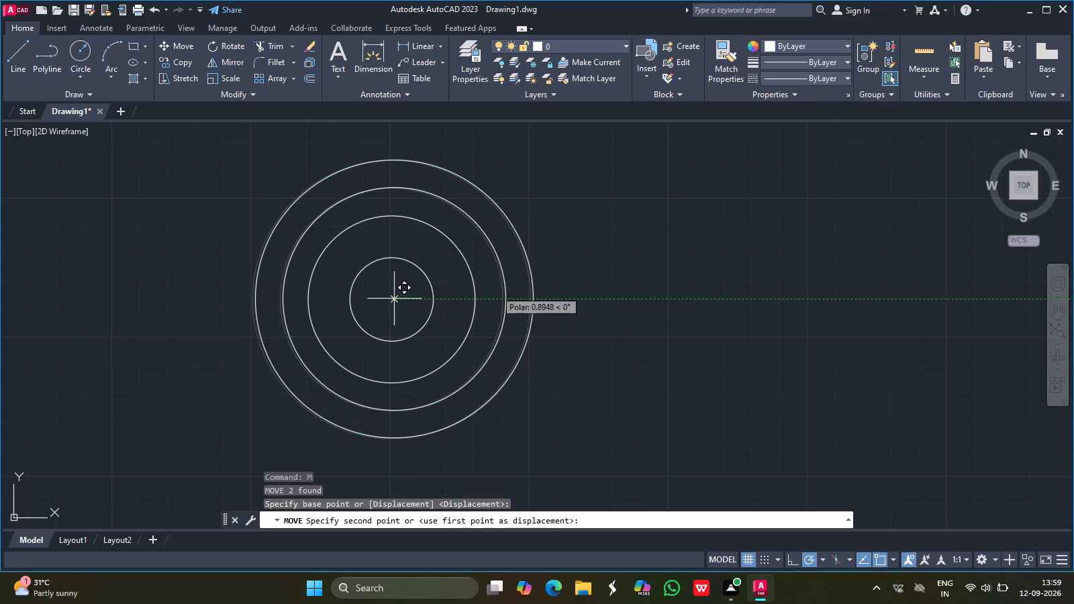
pyautogui.moveTo(559, 298); pyautogui.dragTo(712, 298)
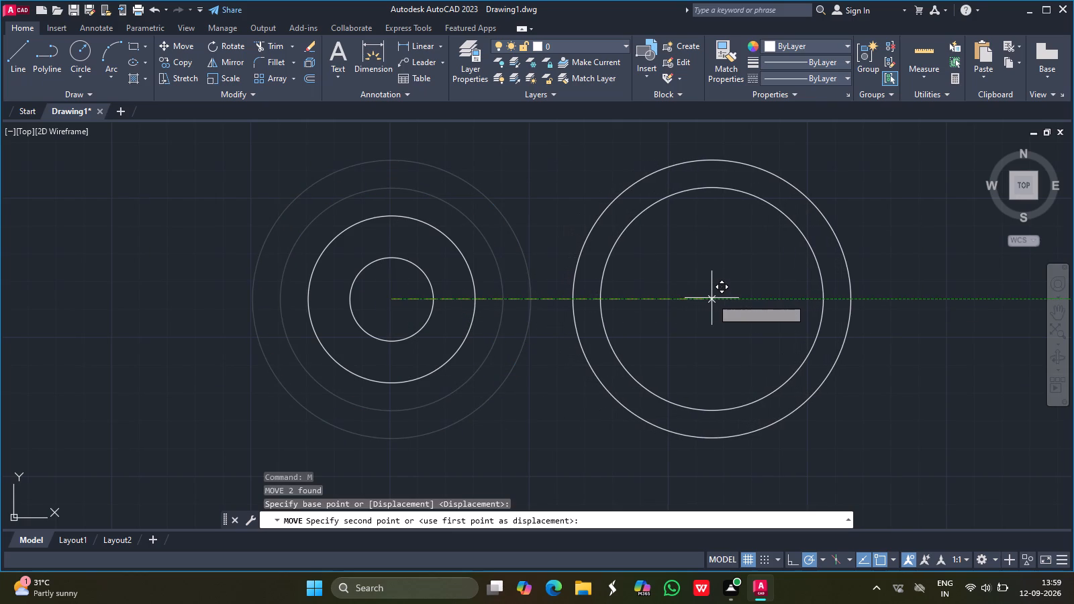
pyautogui.write('100')
pyautogui.press('Return')
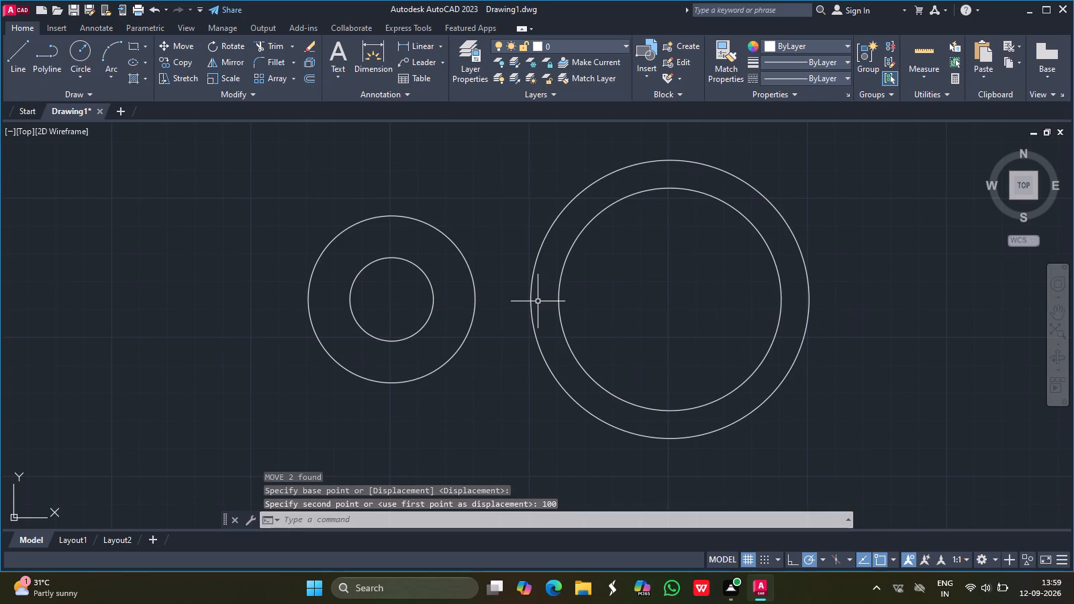
# Draw a circle with a radius of 22 at the common centre of the two moved circles.
pyautogui.scroll(1, 543, 301)
pyautogui.keyDown('ctrl'); pyautogui.scroll(-2, 543, 301); pyautogui.keyUp('ctrl')
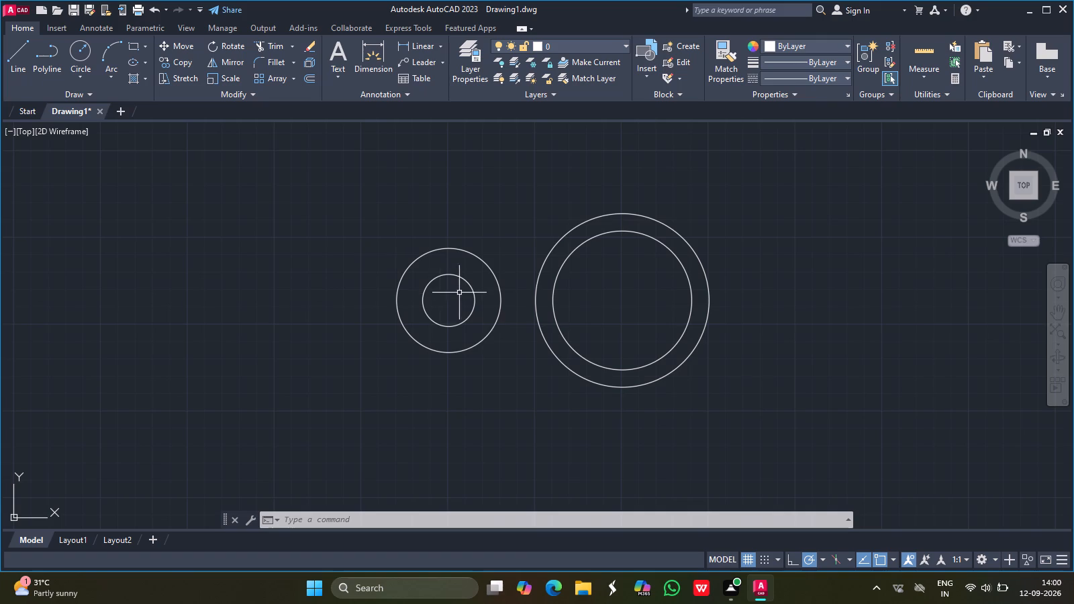
pyautogui.click(79, 52)
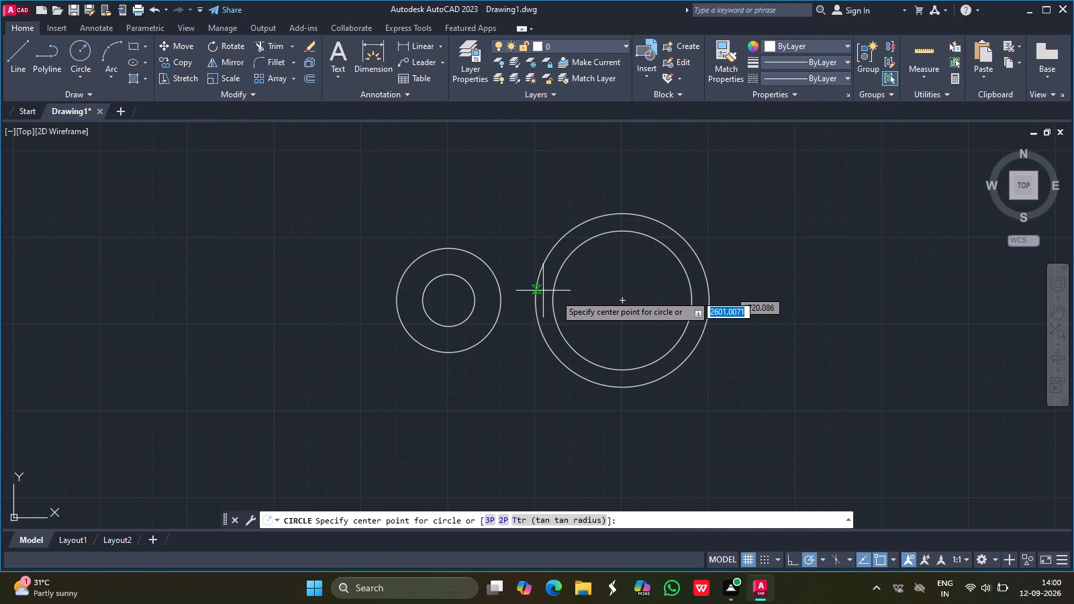
pyautogui.click(624, 301)
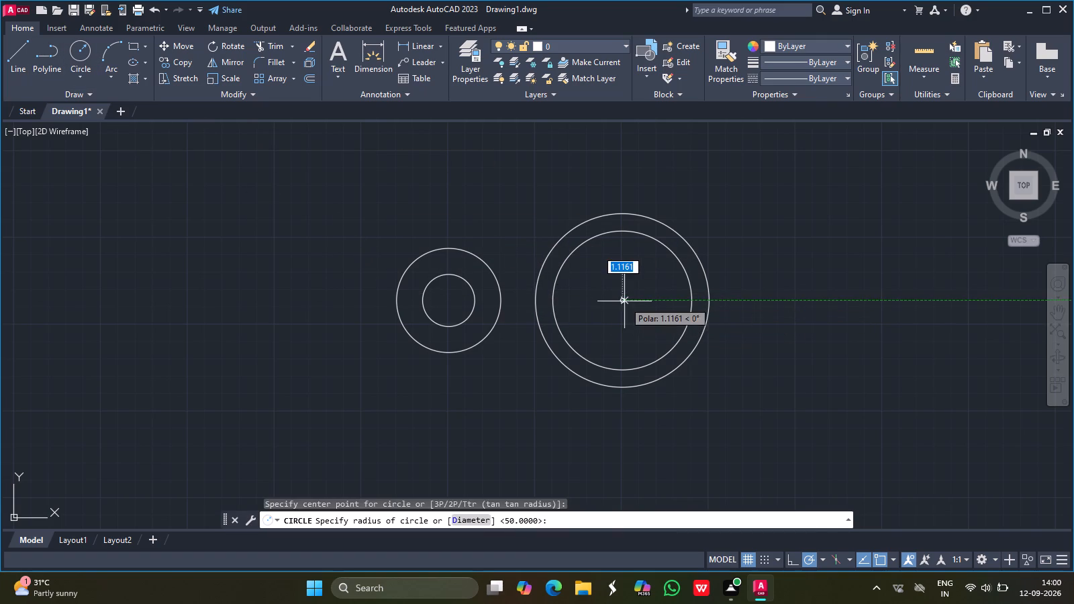
pyautogui.write('22')
pyautogui.press('Return')
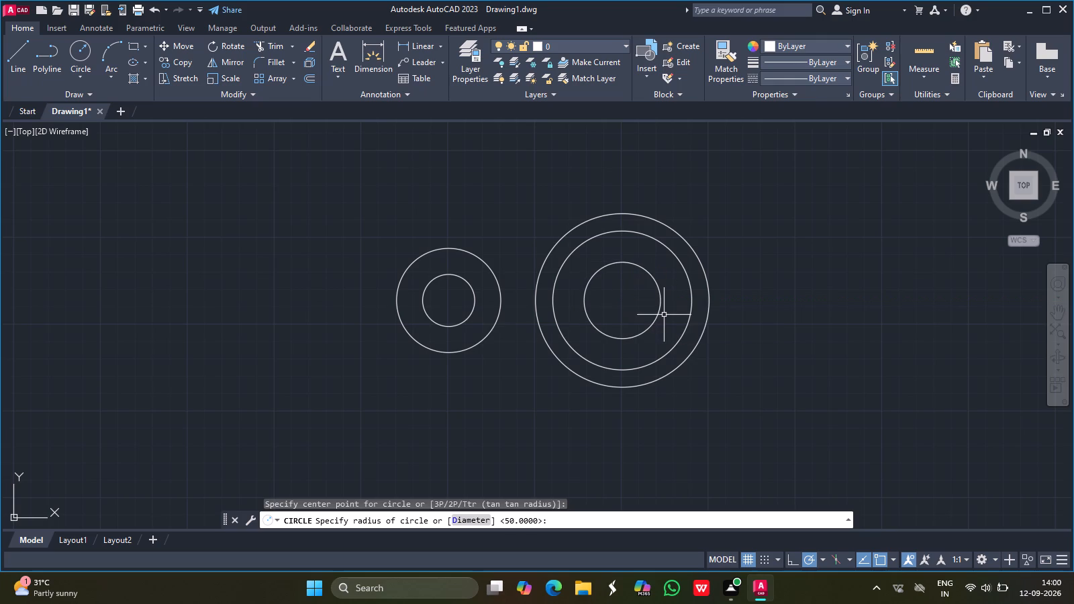
# Move the radius-22 circle 20 units to the right from the centre of the two large circles.
pyautogui.click(618, 263)
pyautogui.press('m')
pyautogui.press('Return')
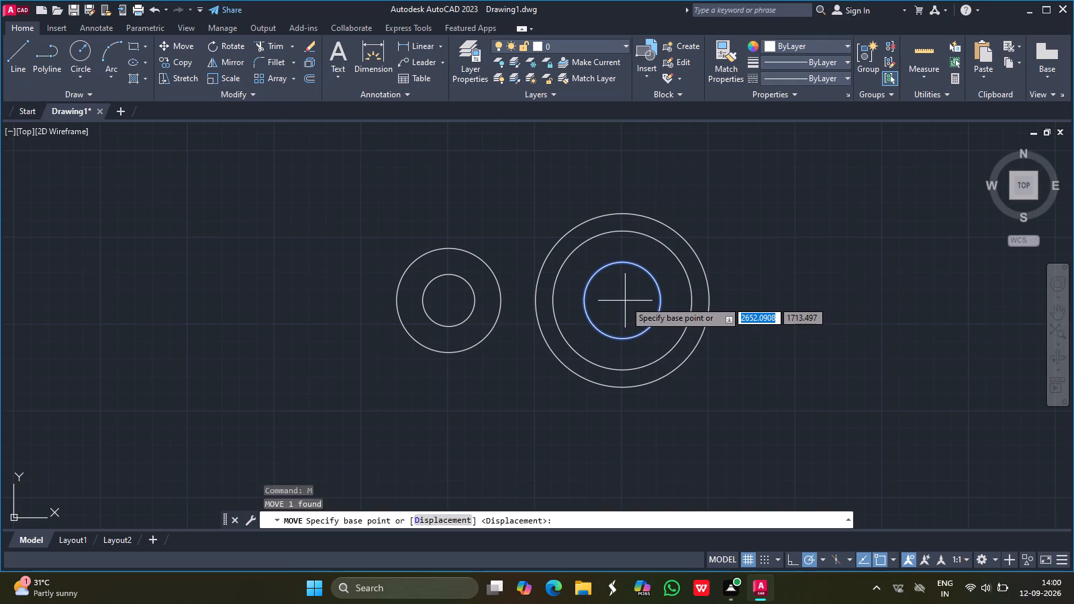
pyautogui.moveTo(626, 299); pyautogui.dragTo(672, 296)
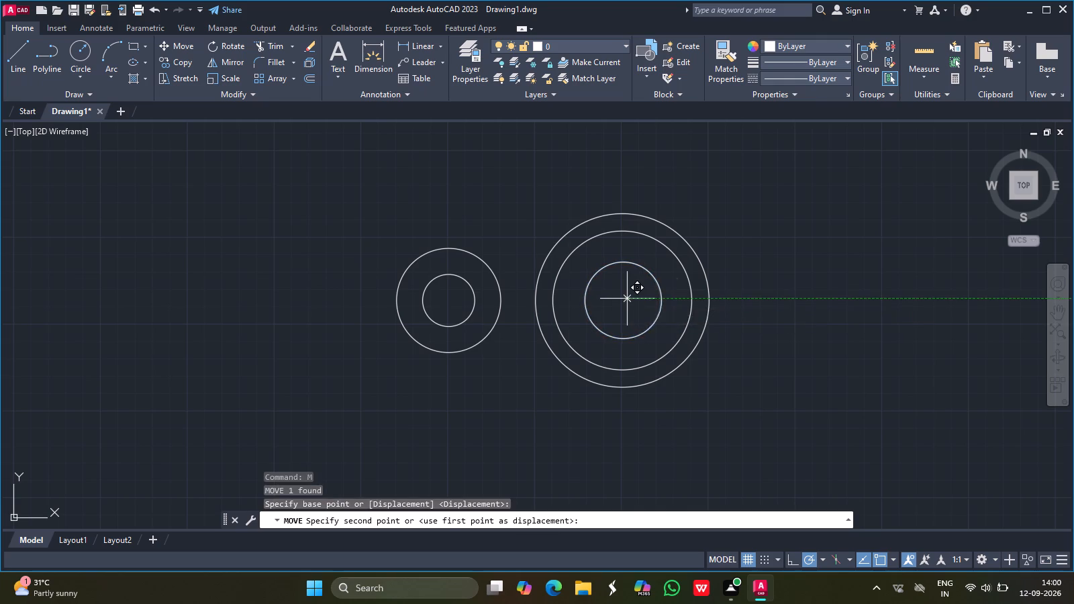
pyautogui.moveTo(672, 296); pyautogui.dragTo(690, 304)
pyautogui.write('20')
pyautogui.press('Return')
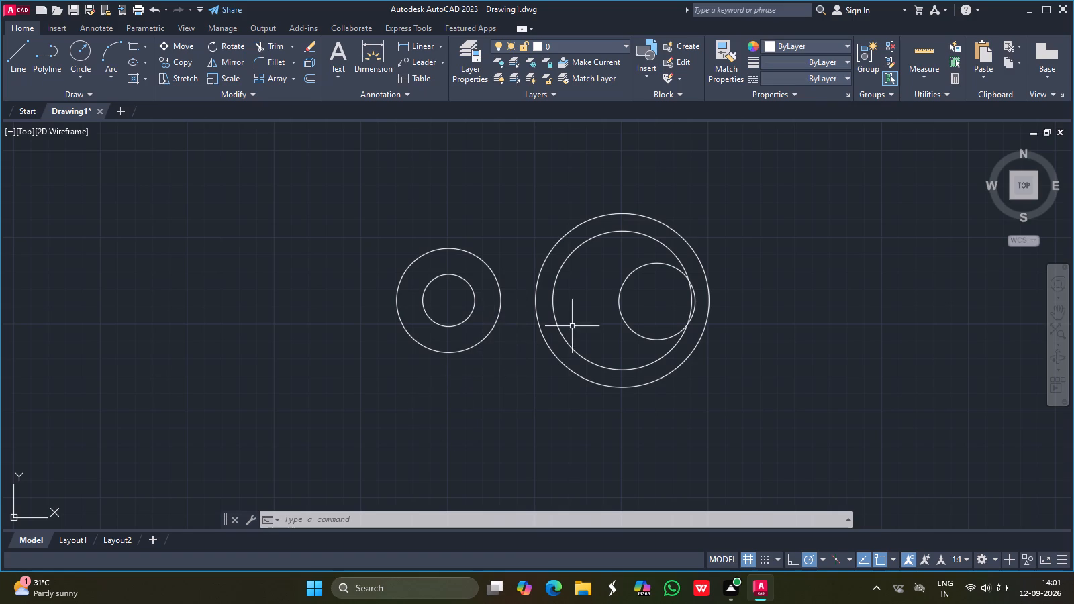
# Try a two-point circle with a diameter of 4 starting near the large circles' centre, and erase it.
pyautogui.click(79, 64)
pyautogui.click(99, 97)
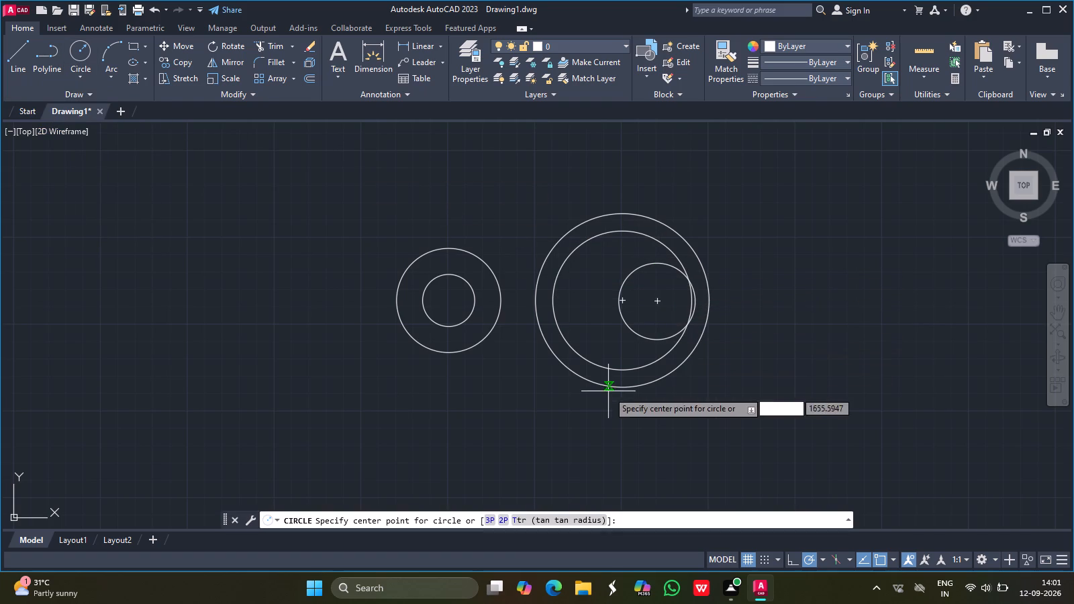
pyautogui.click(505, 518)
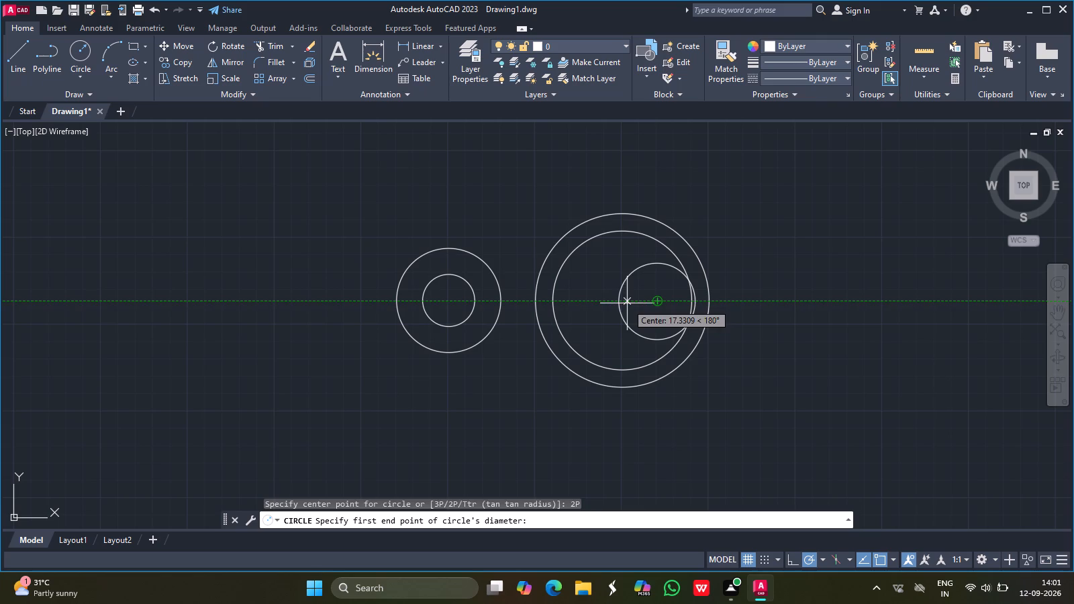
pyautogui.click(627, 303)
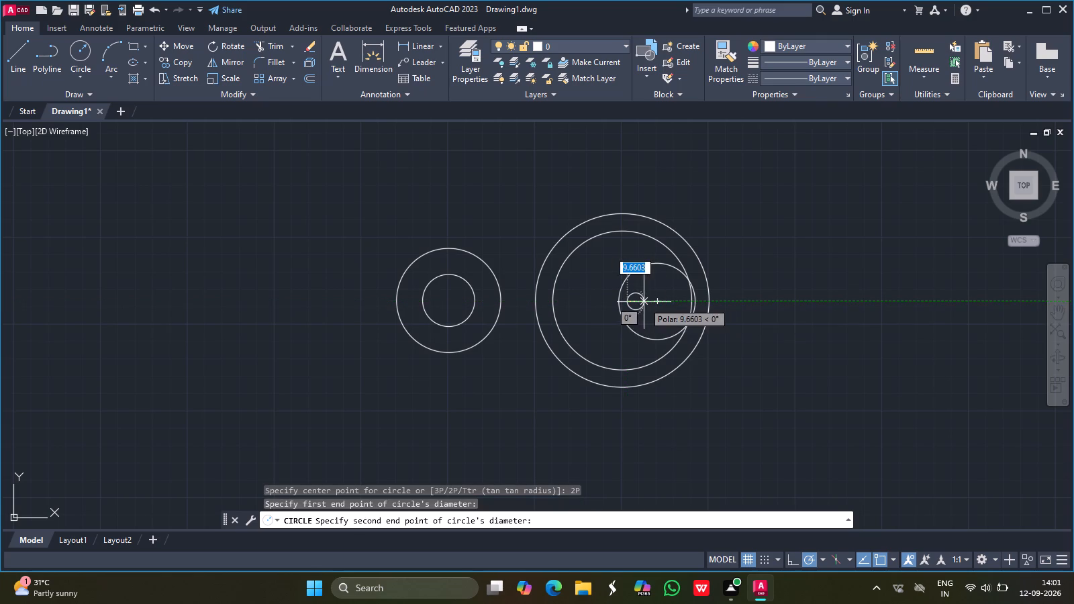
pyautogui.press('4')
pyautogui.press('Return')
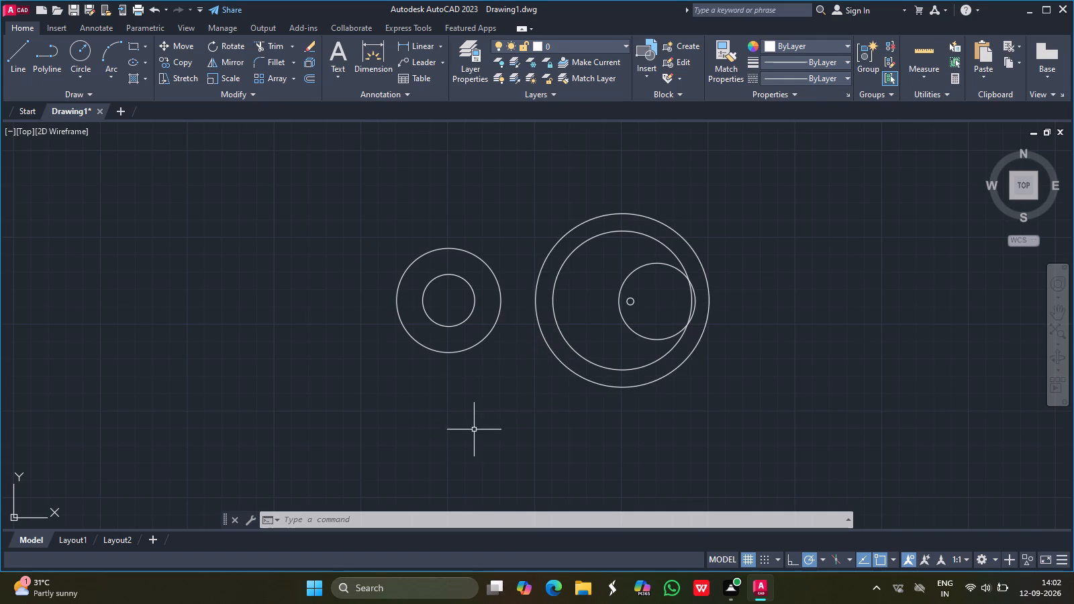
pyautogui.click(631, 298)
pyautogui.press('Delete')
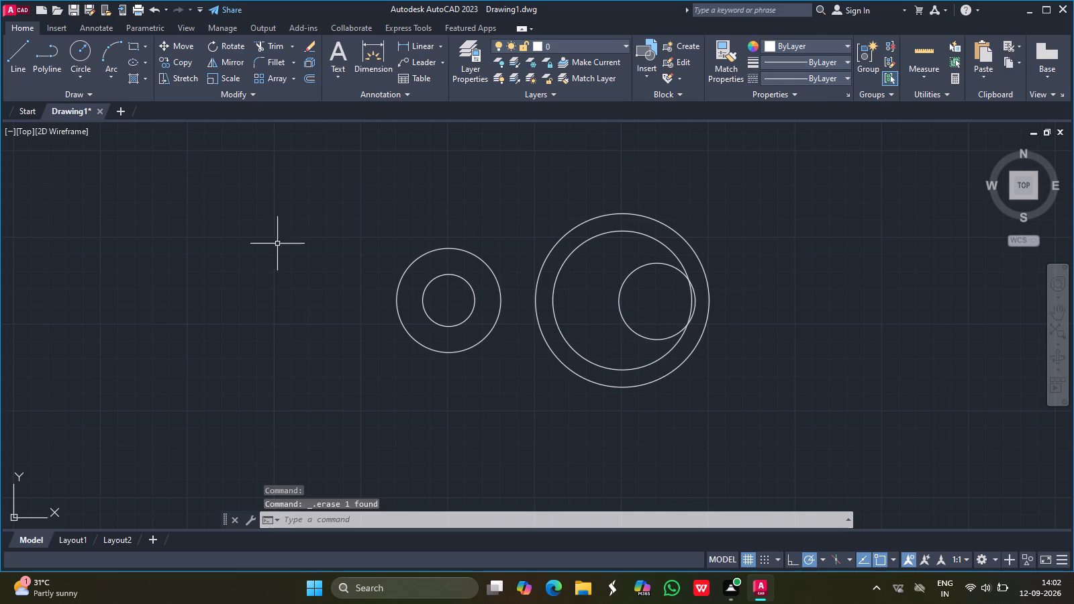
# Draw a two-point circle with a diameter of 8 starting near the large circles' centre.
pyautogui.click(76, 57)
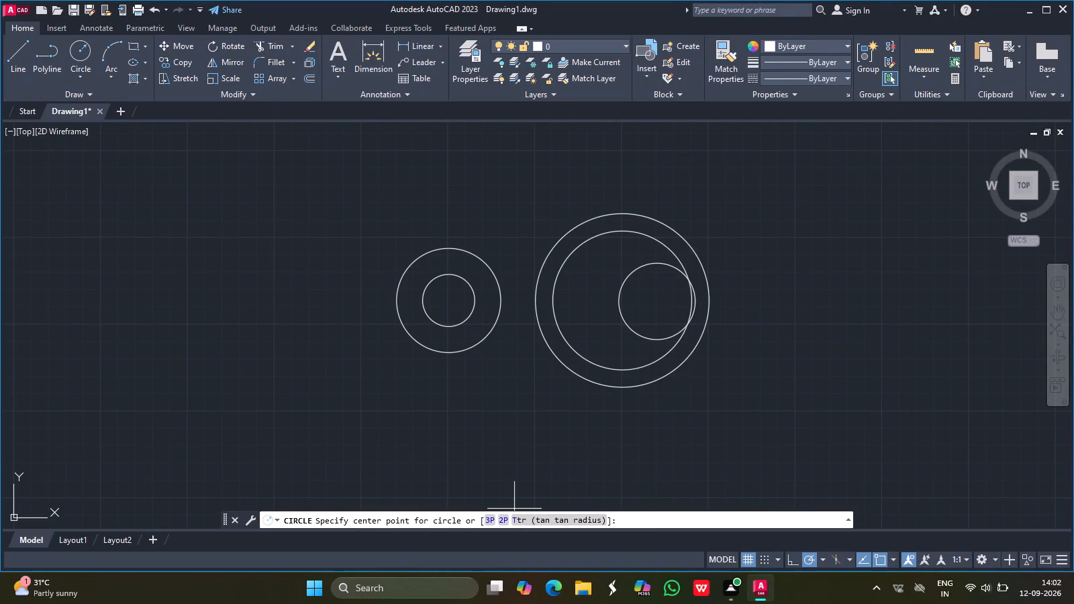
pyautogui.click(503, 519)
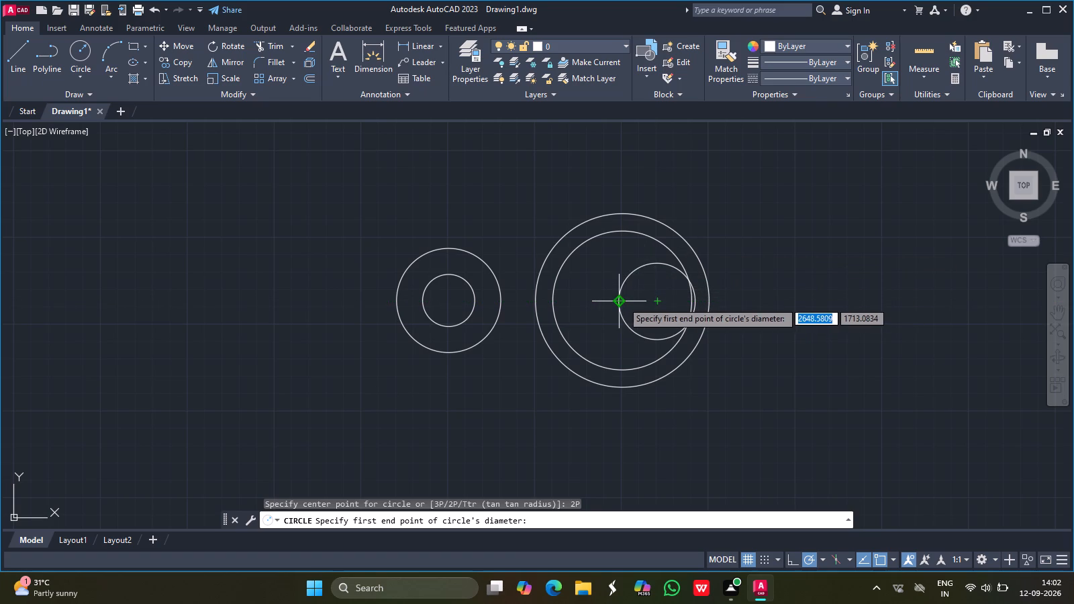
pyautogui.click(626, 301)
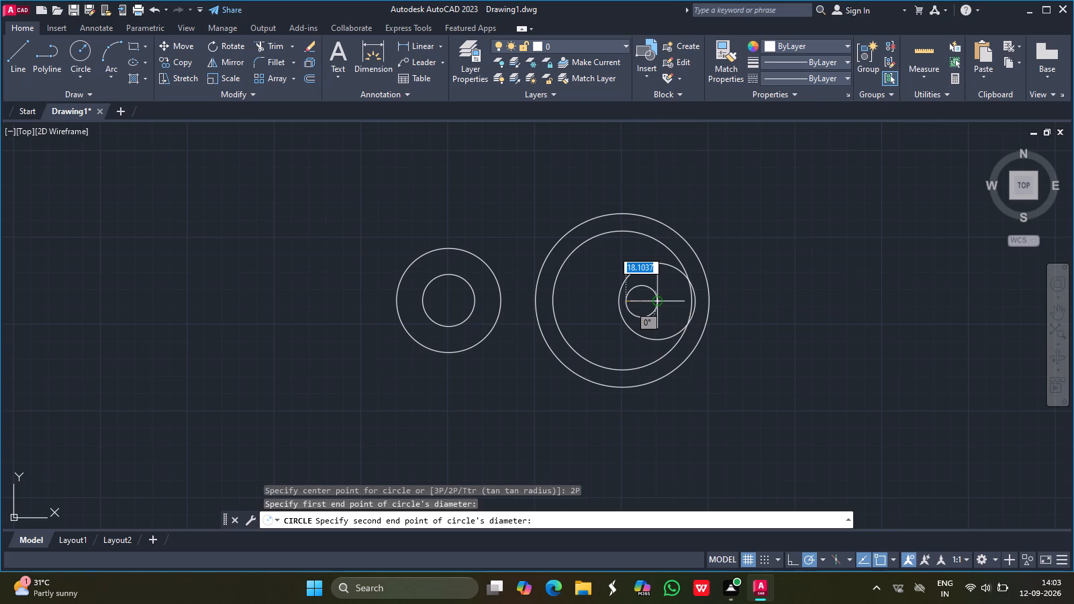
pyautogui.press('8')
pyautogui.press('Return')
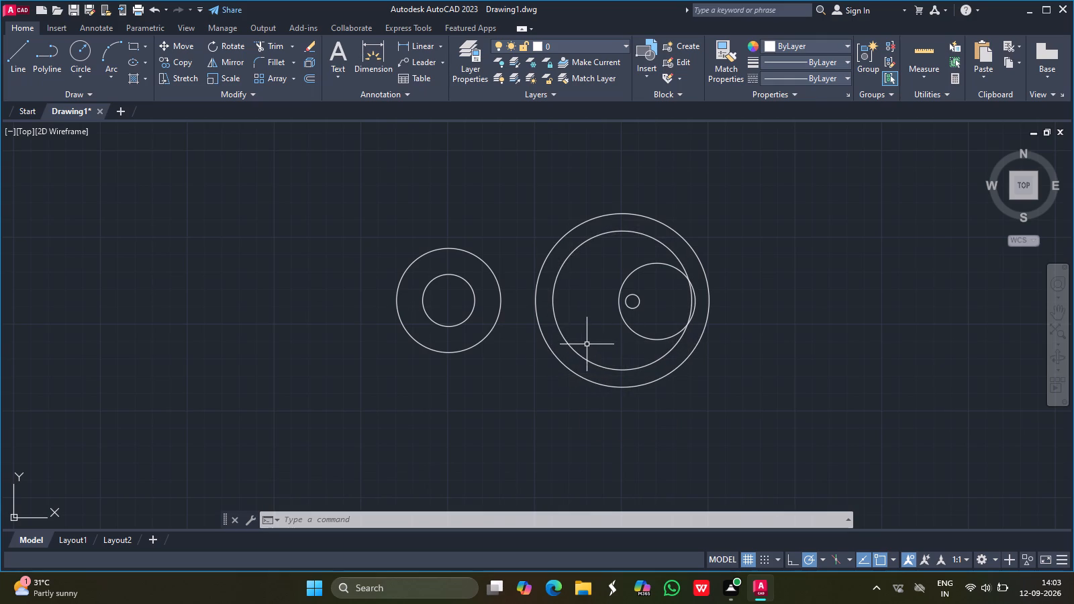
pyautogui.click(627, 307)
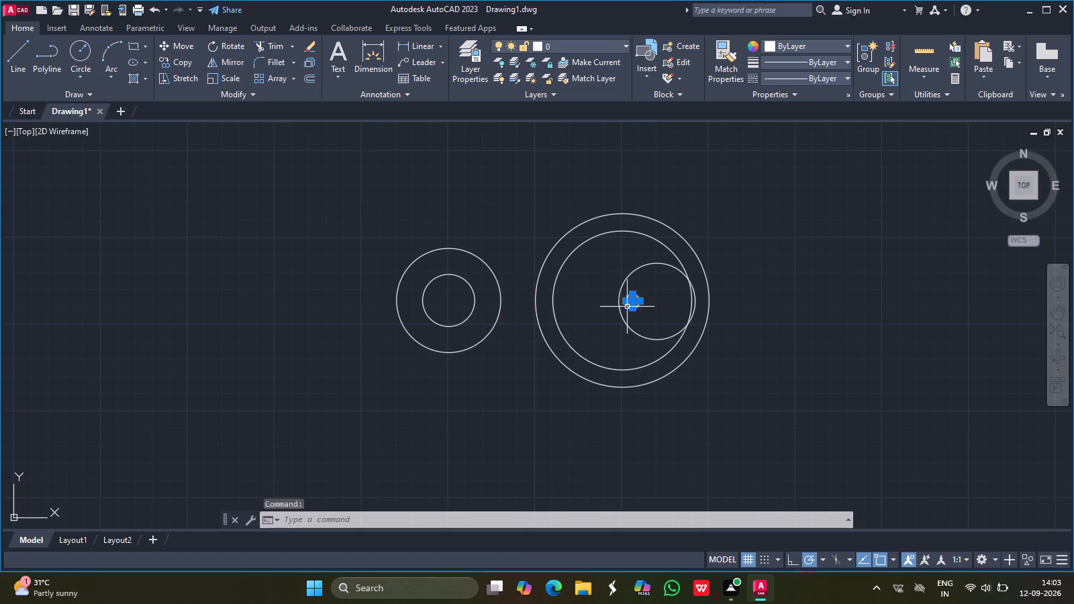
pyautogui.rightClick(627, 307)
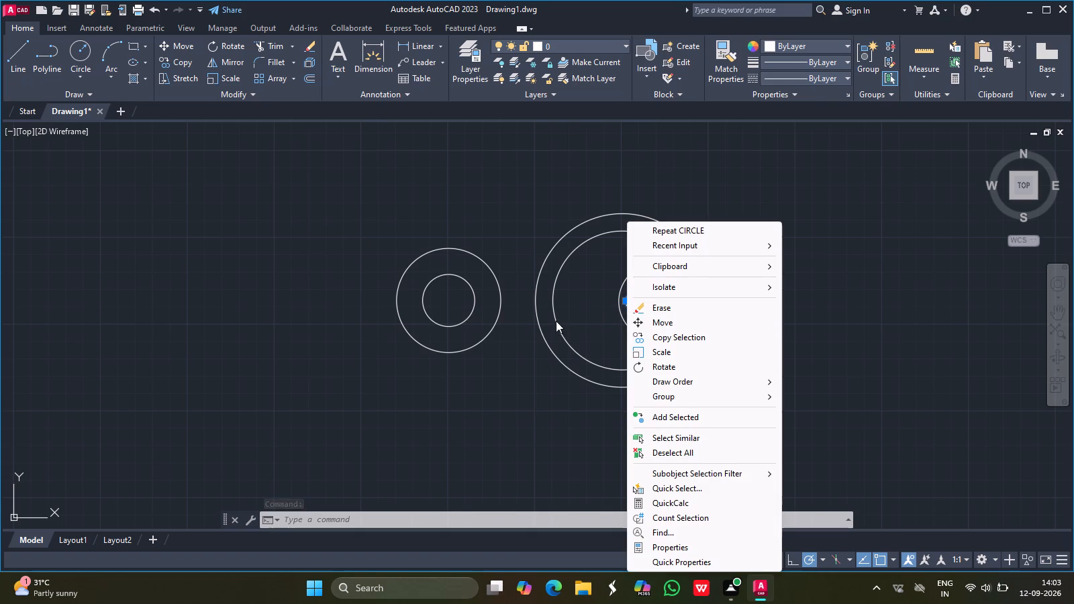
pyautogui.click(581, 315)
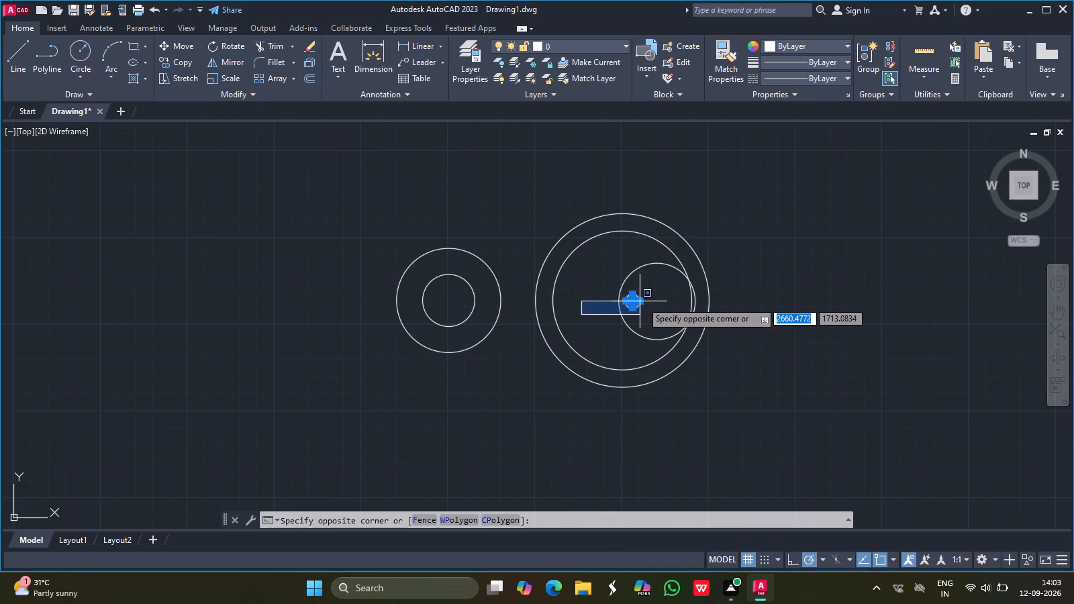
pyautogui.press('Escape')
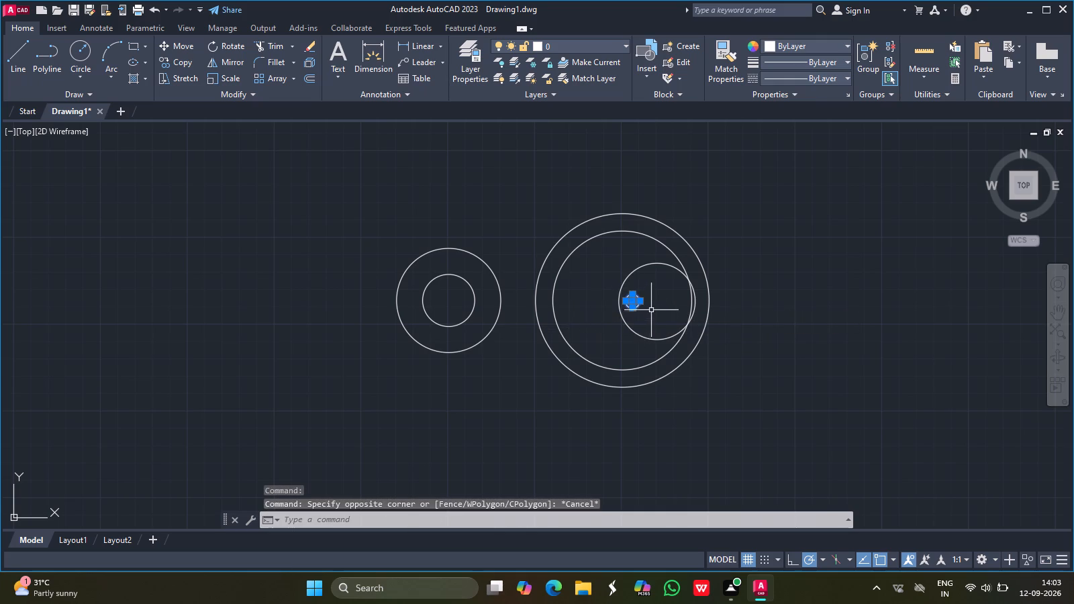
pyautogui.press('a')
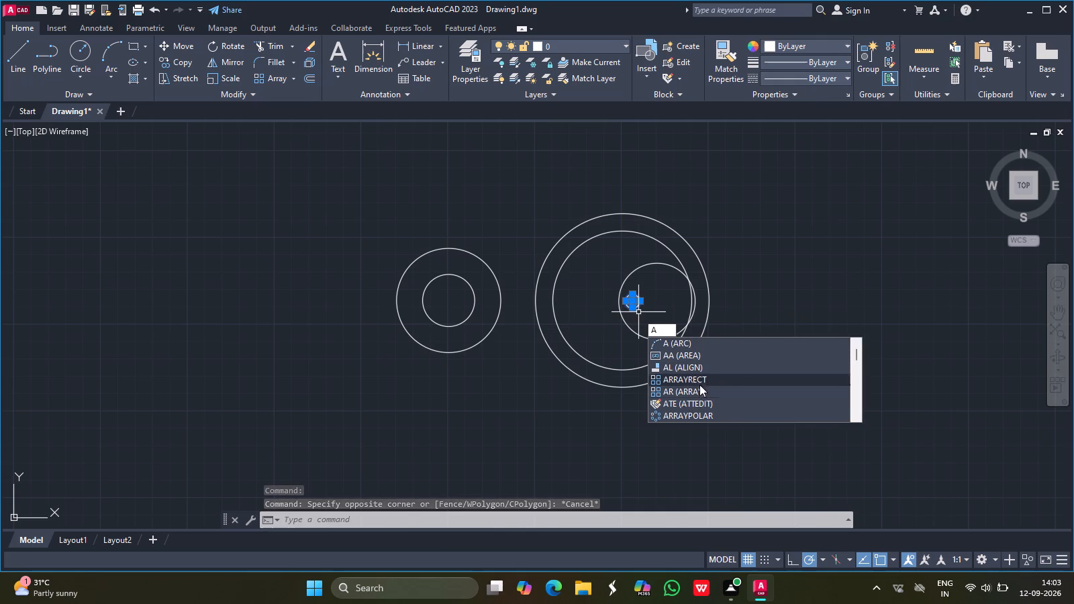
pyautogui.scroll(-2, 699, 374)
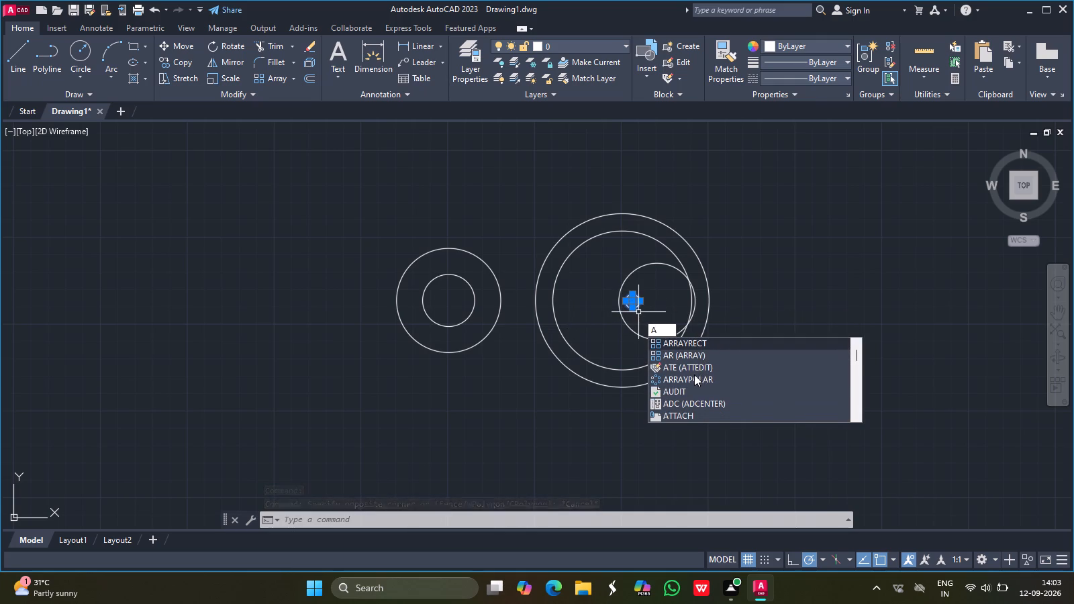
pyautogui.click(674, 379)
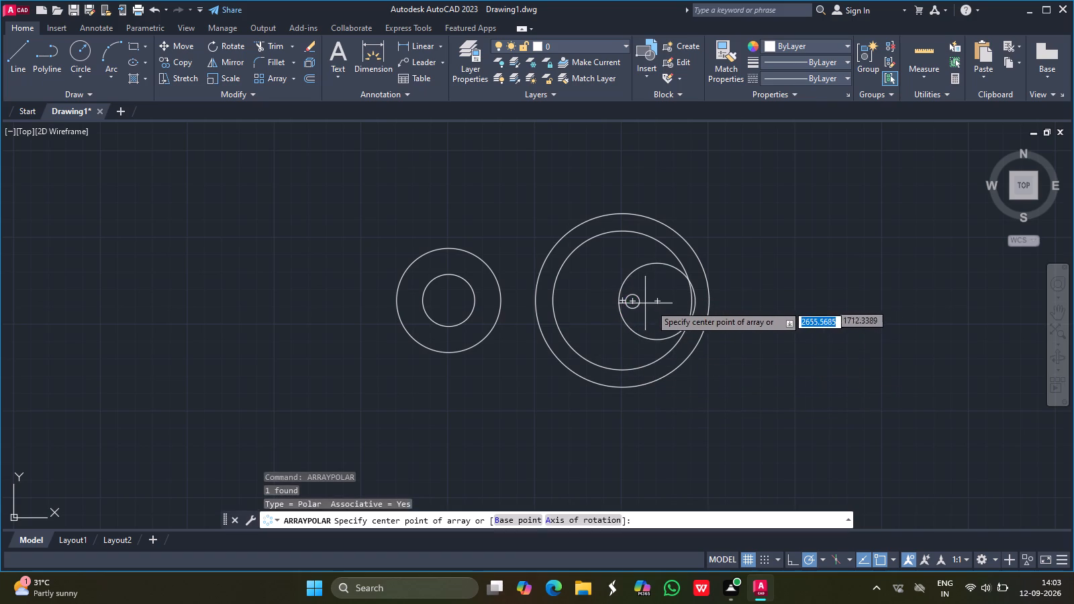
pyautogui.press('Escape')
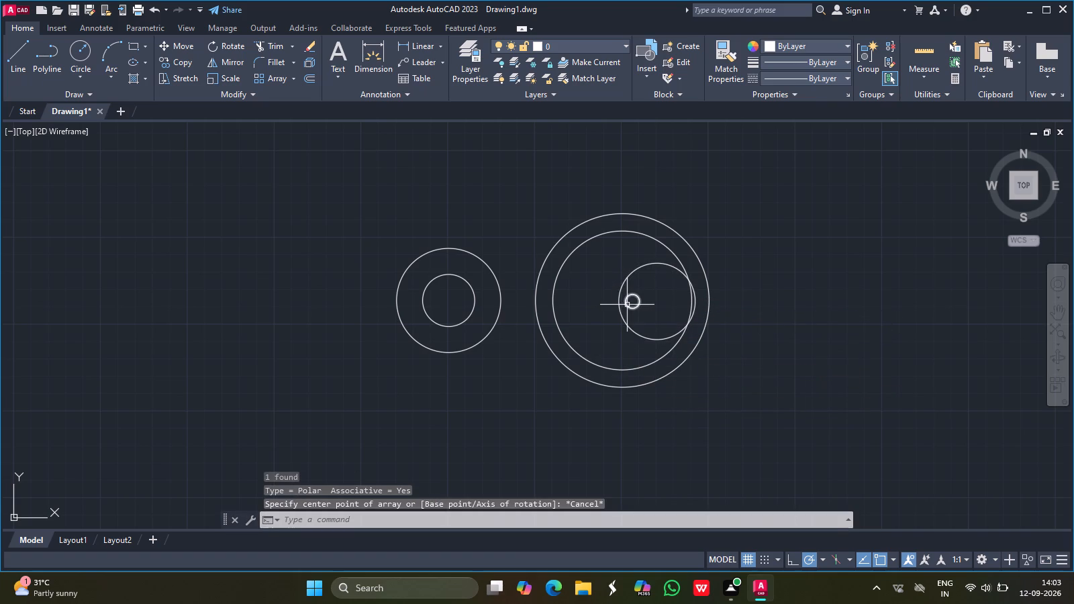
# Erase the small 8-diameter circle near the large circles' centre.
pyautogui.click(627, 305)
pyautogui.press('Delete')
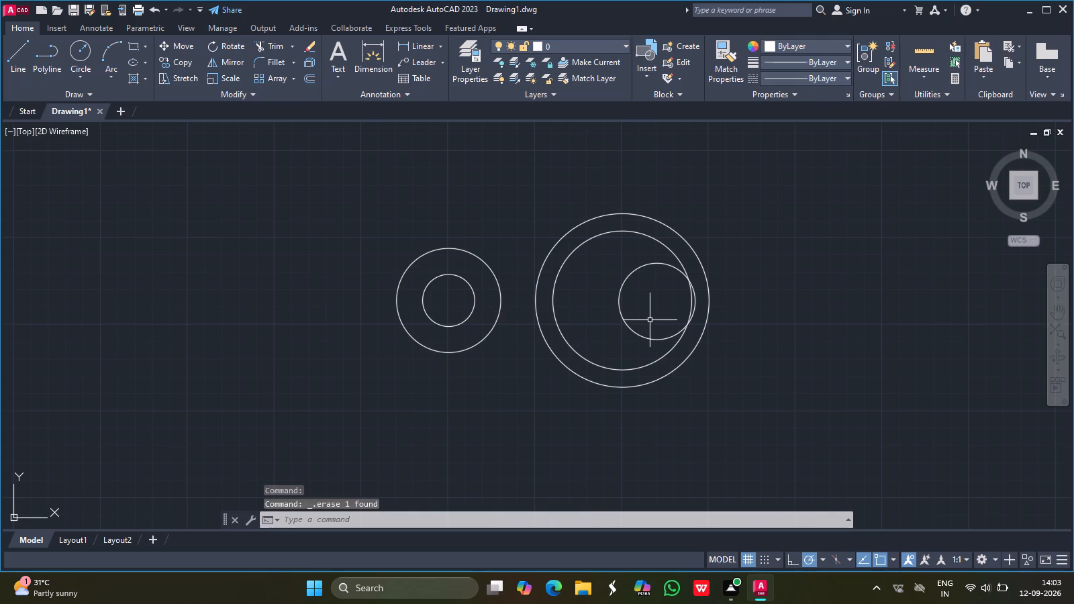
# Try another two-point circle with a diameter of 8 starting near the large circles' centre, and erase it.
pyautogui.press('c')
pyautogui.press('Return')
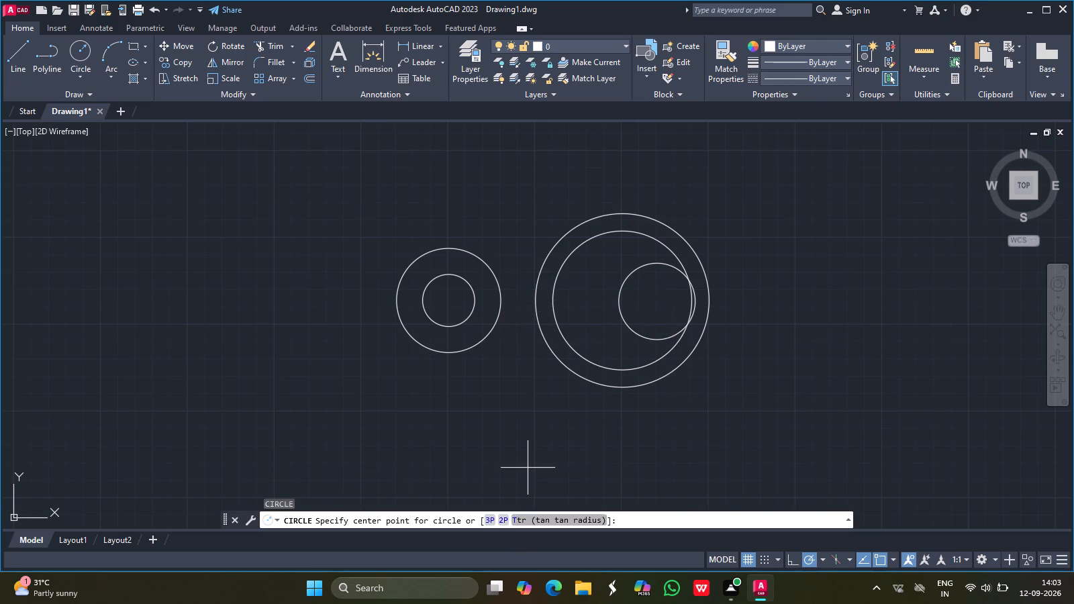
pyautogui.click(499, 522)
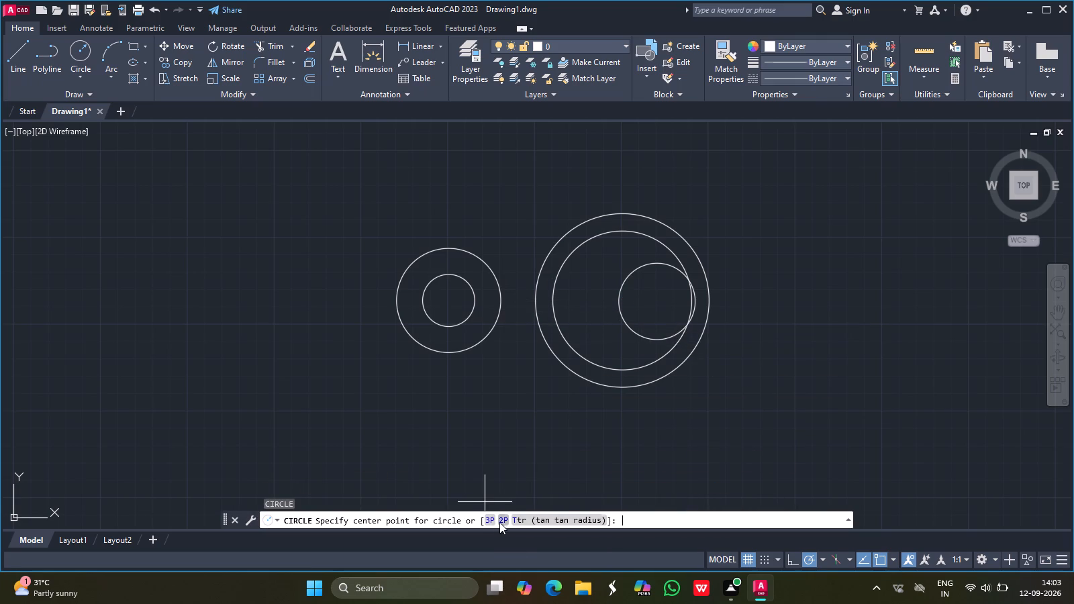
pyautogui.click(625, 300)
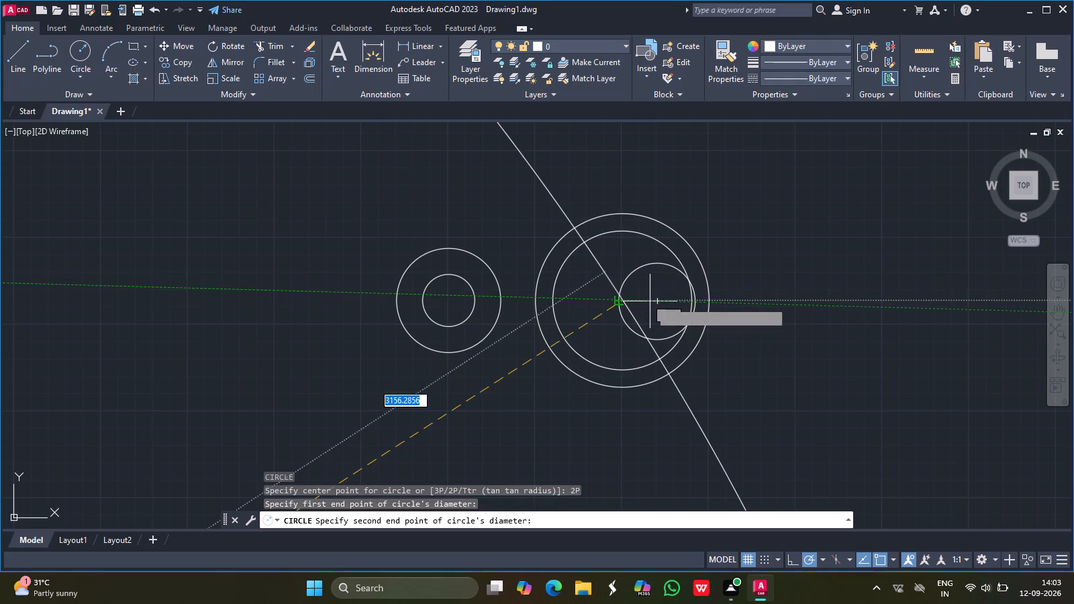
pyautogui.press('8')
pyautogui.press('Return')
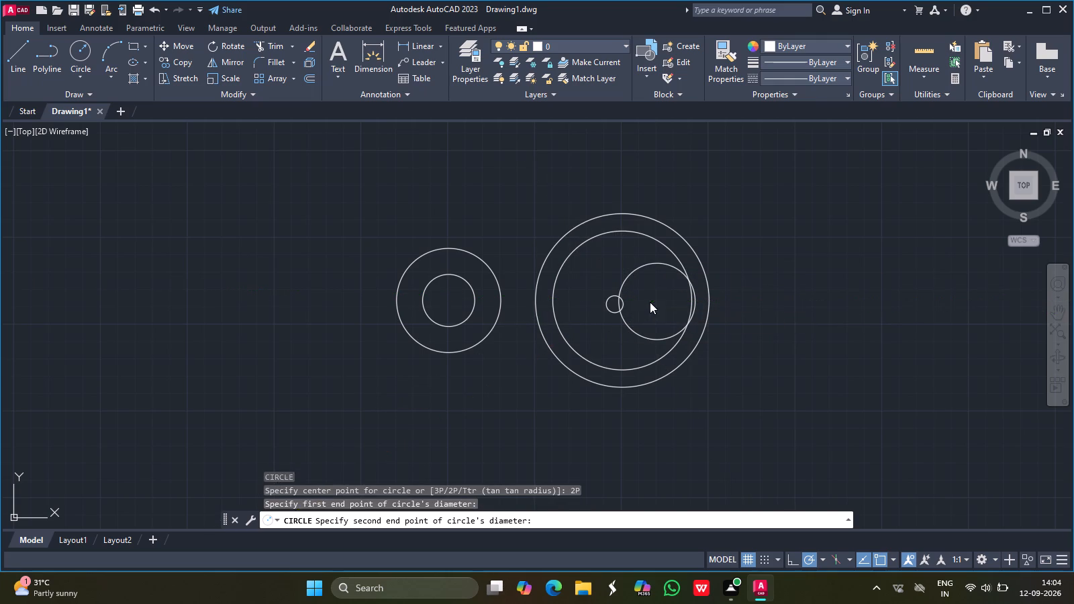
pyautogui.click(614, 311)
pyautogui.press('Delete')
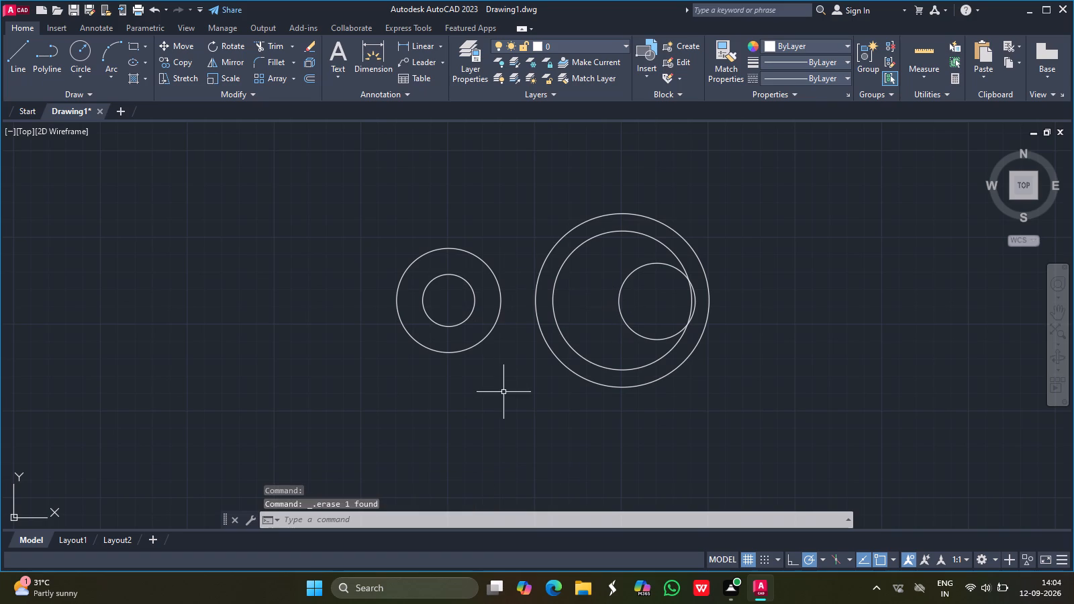
# Draw a two-point circle with a diameter of 8 starting at the large circles' centre, extending horizontally into the radius-22 circle.
pyautogui.press('c')
pyautogui.press('Return')
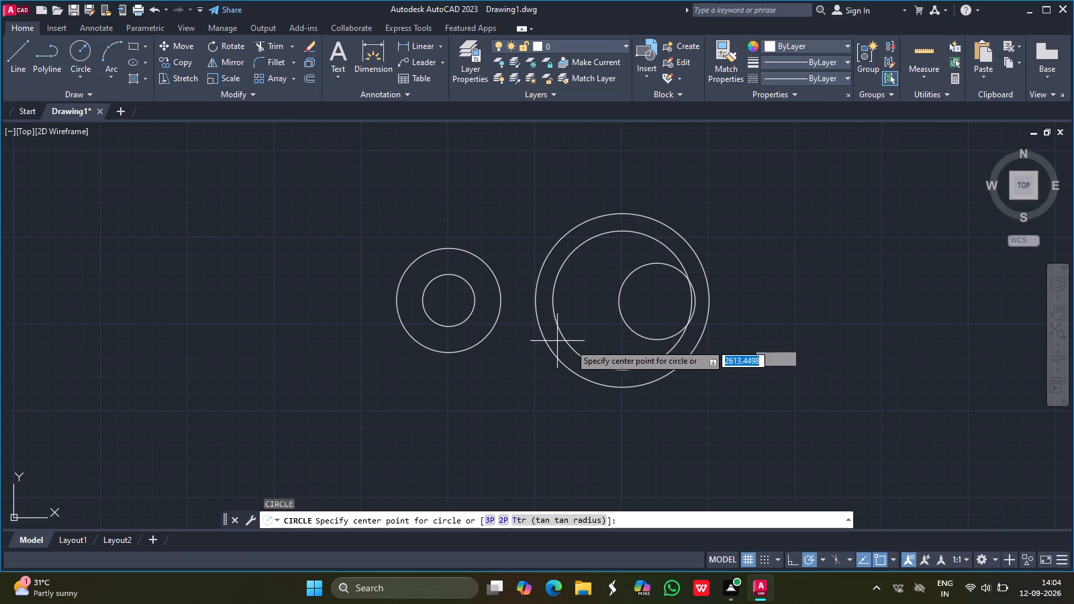
pyautogui.click(504, 521)
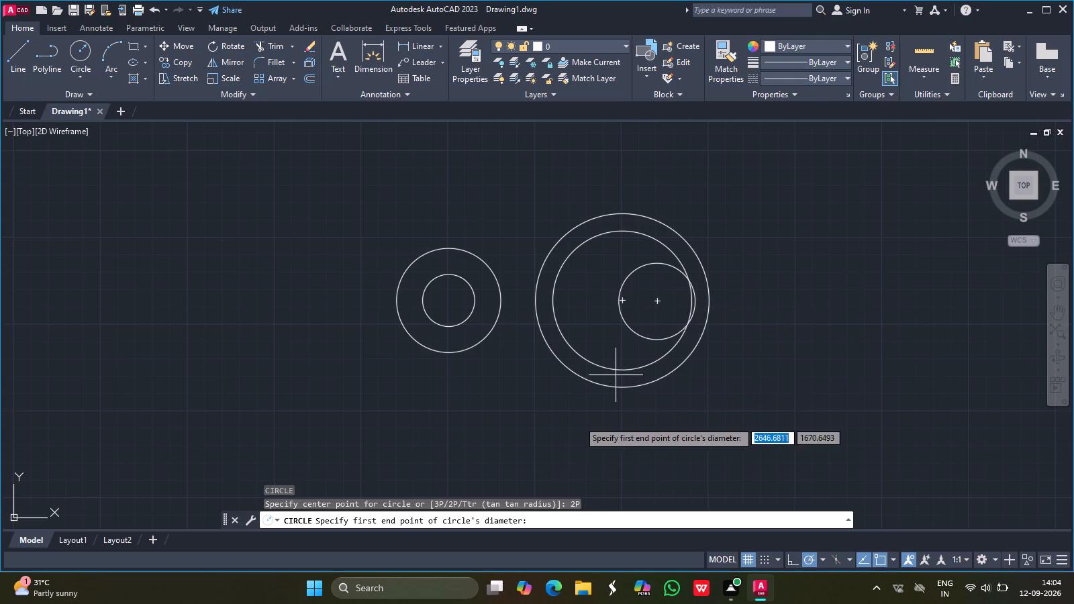
pyautogui.click(626, 300)
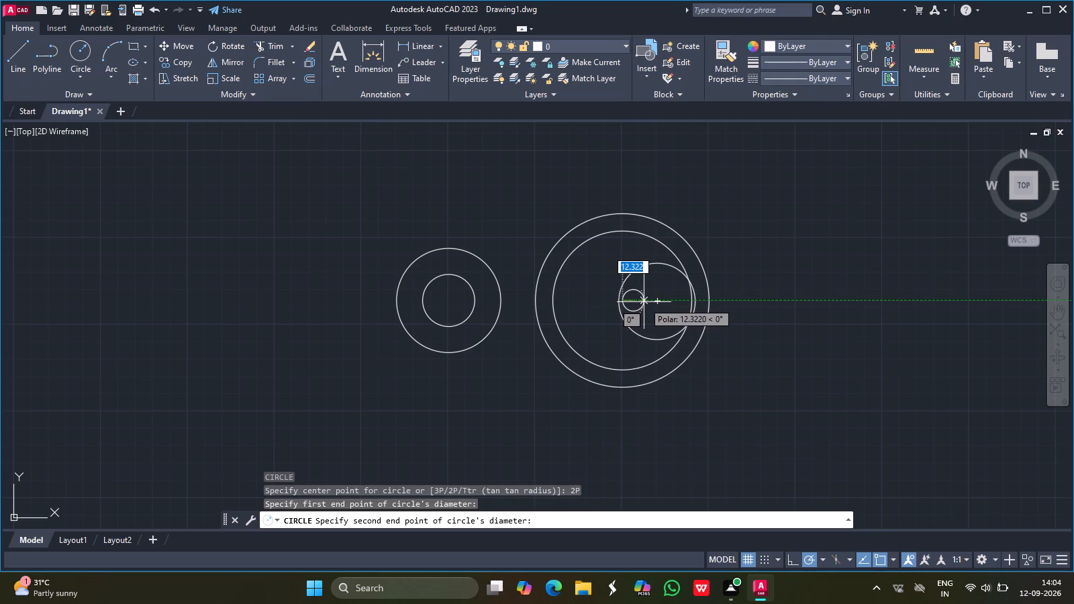
pyautogui.press('8')
pyautogui.press('Return')
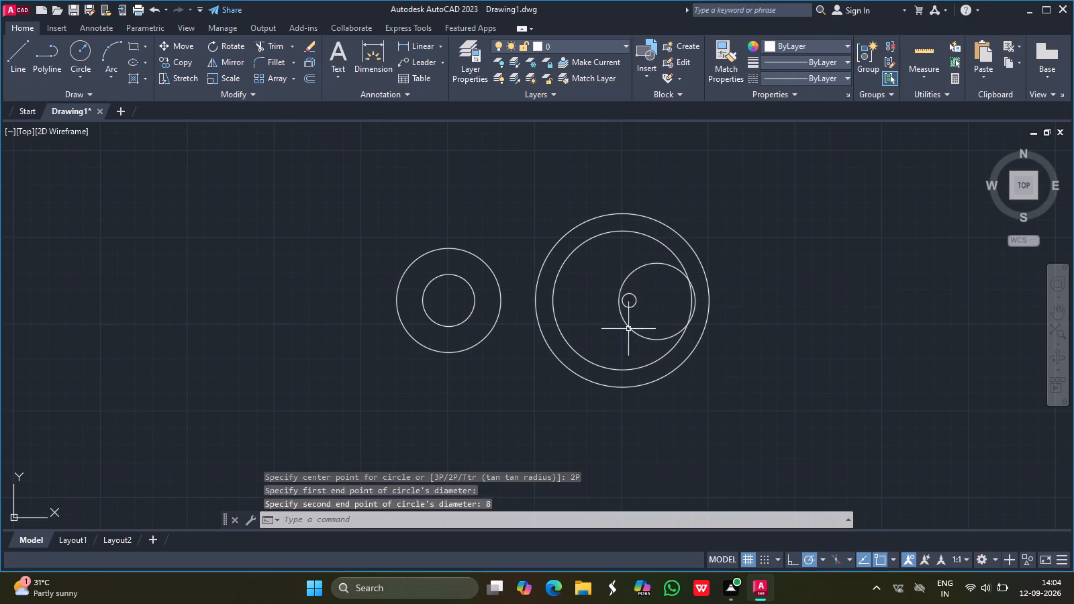
# Polar-array the 8-diameter circle around the radius-22 circle's centre with 6 items filling 360 degrees.
pyautogui.click(636, 302)
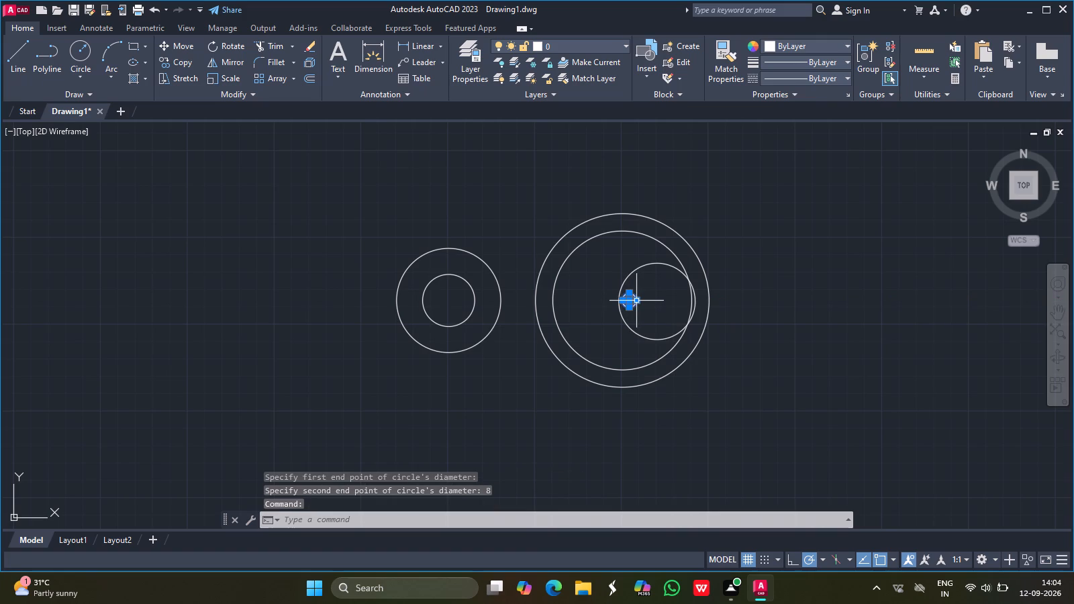
pyautogui.rightClick(636, 302)
pyautogui.click(600, 300)
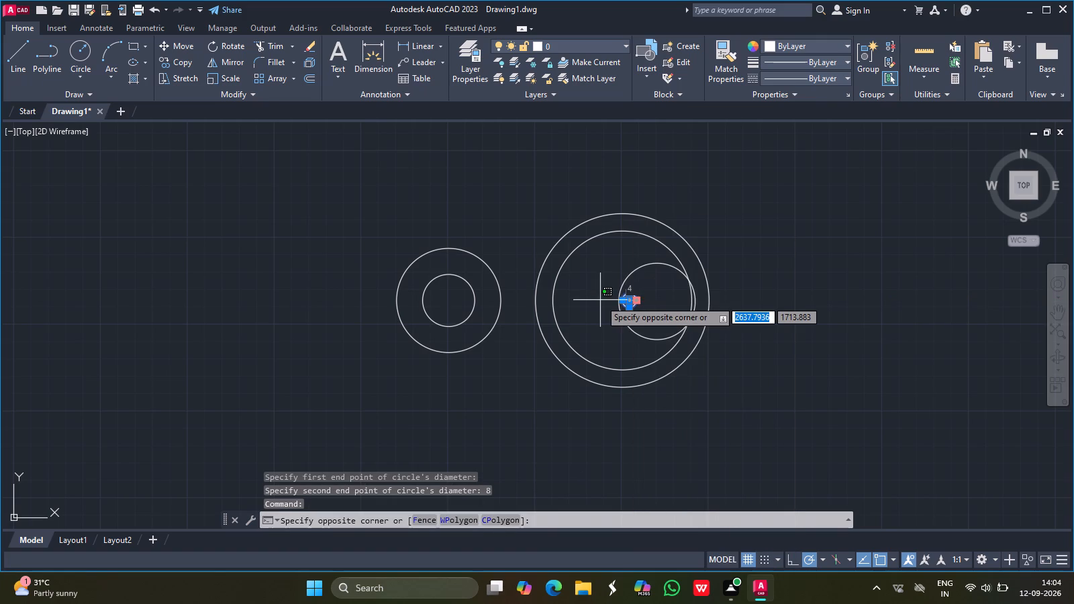
pyautogui.press('a')
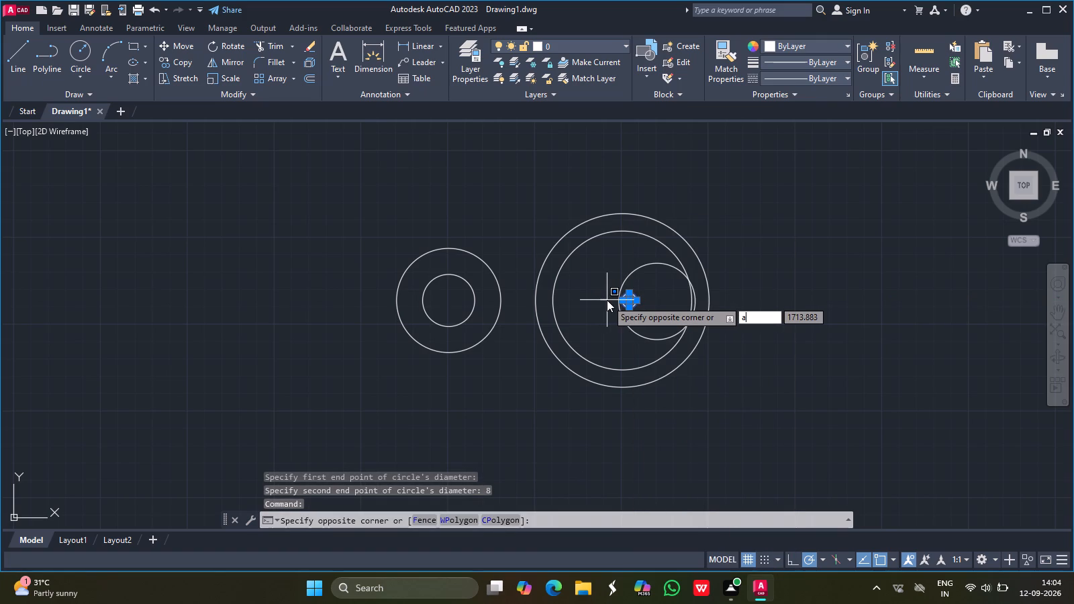
pyautogui.press('Escape')
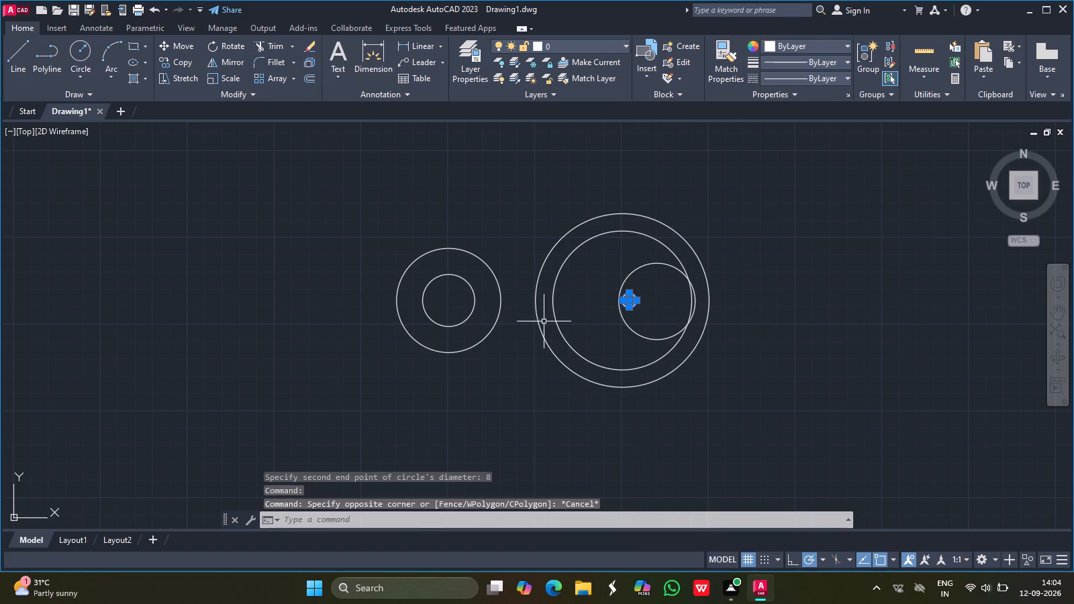
pyautogui.press('a')
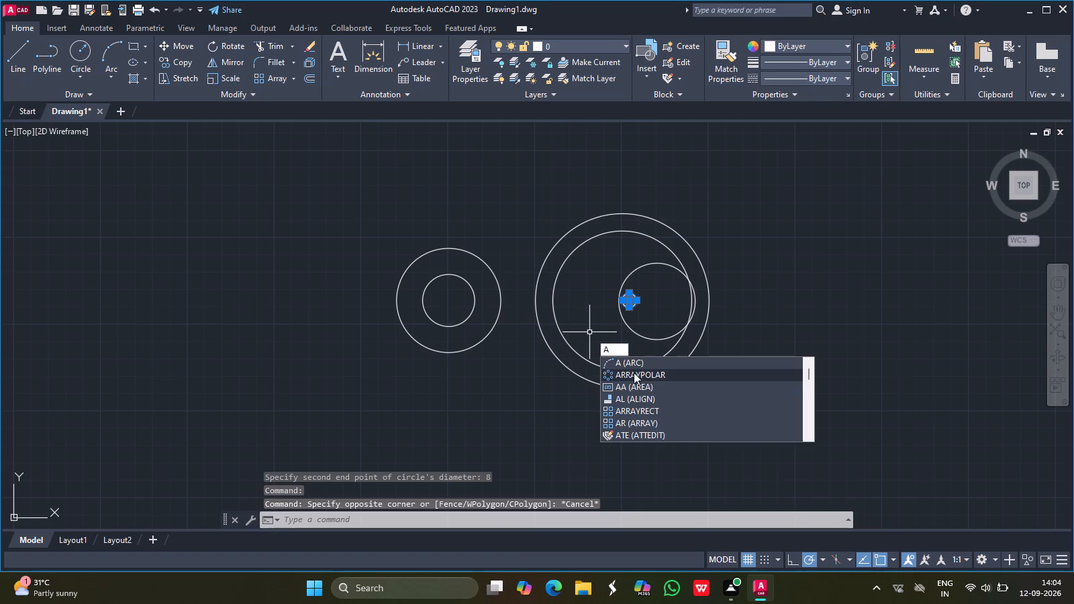
pyautogui.click(635, 373)
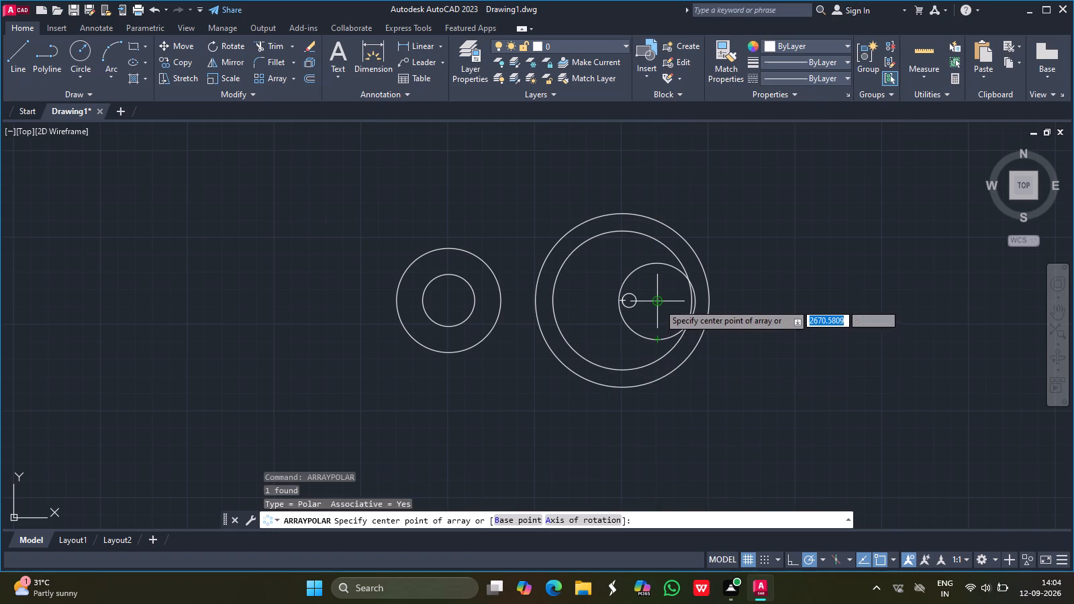
pyautogui.click(658, 303)
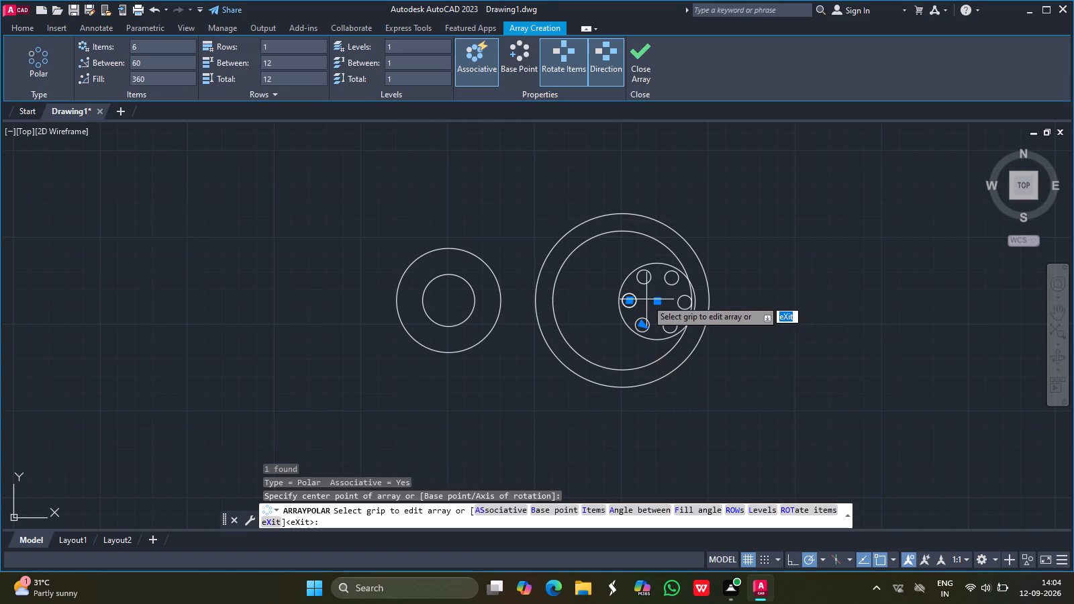
pyautogui.press('Escape')
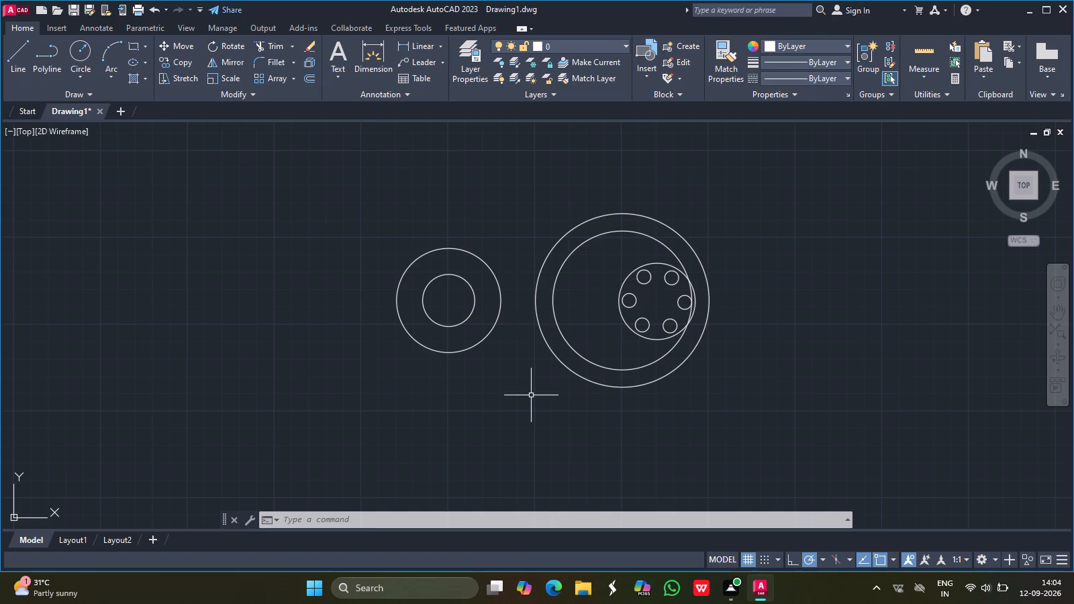
# Draw a line about 20 long from the radius-22 circle's left quadrant, tangent to the upper-left small circle of the array.
pyautogui.click(11, 54)
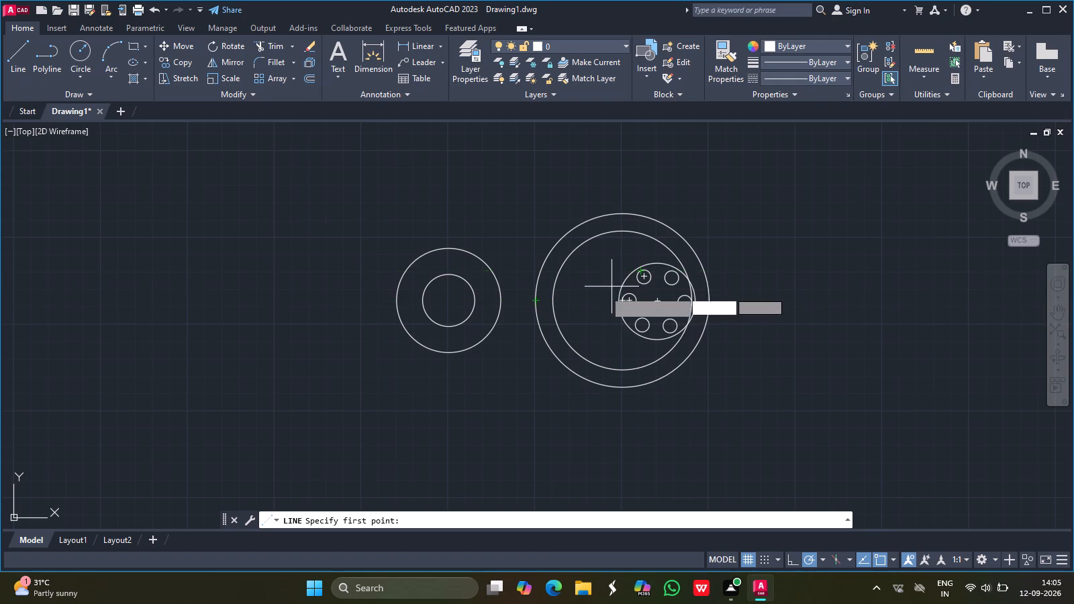
pyautogui.press('Escape')
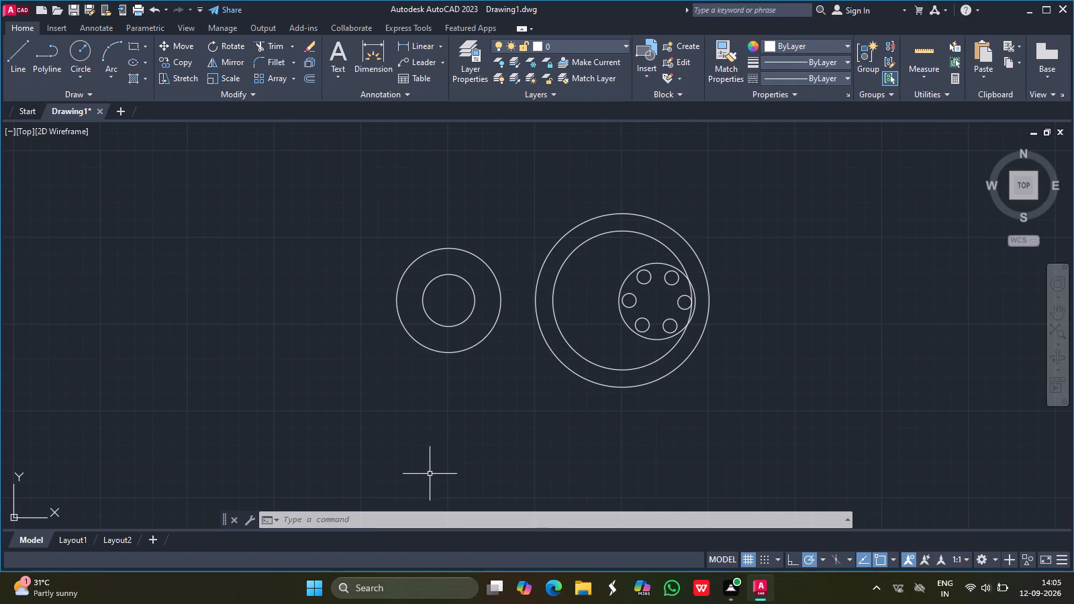
pyautogui.click(13, 48)
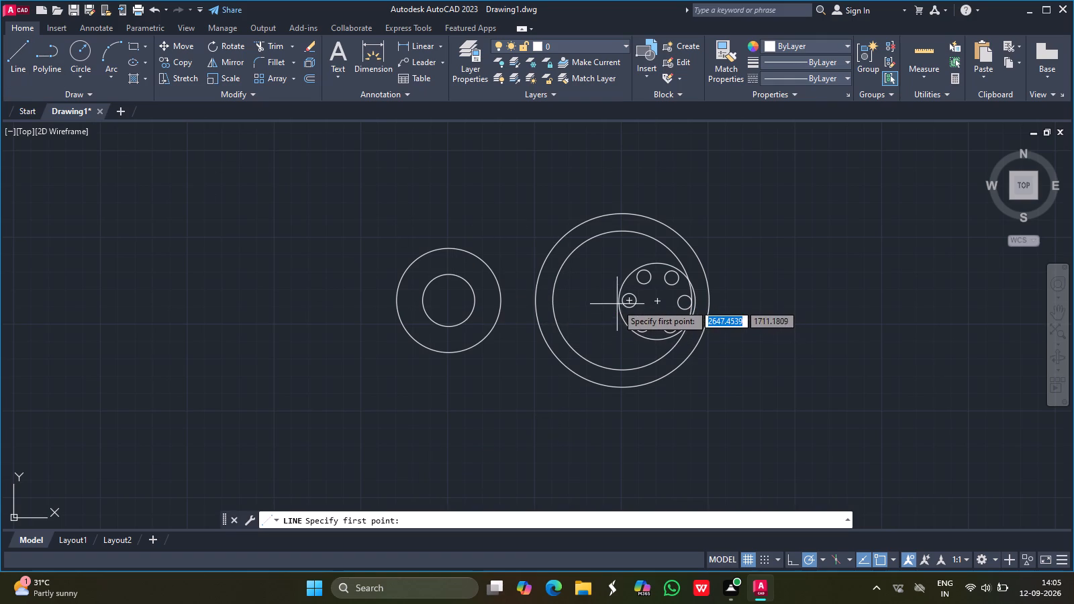
pyautogui.click(619, 301)
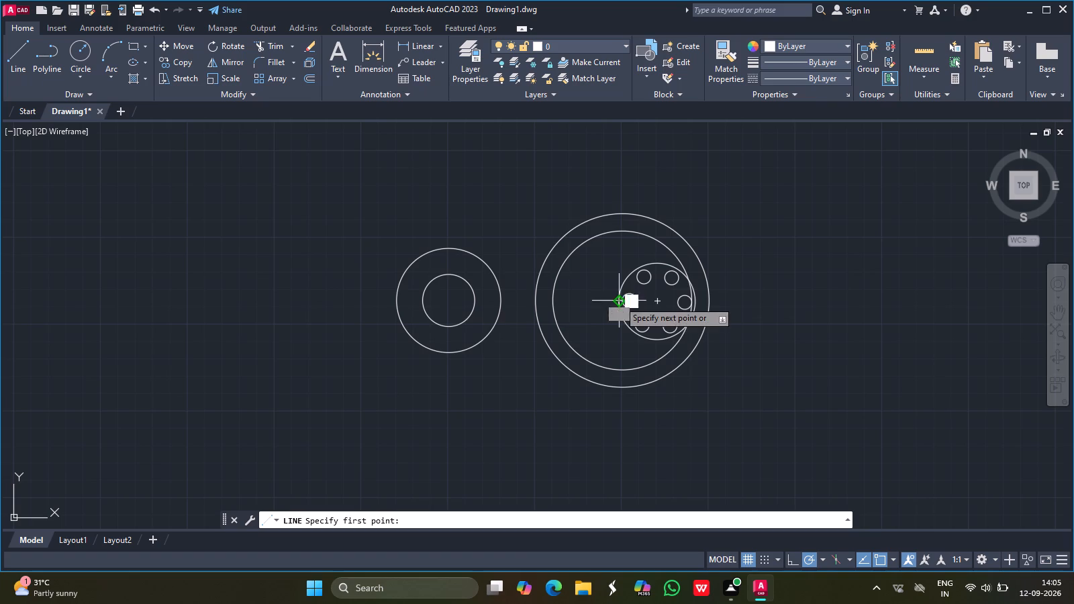
pyautogui.rightClick(653, 264)
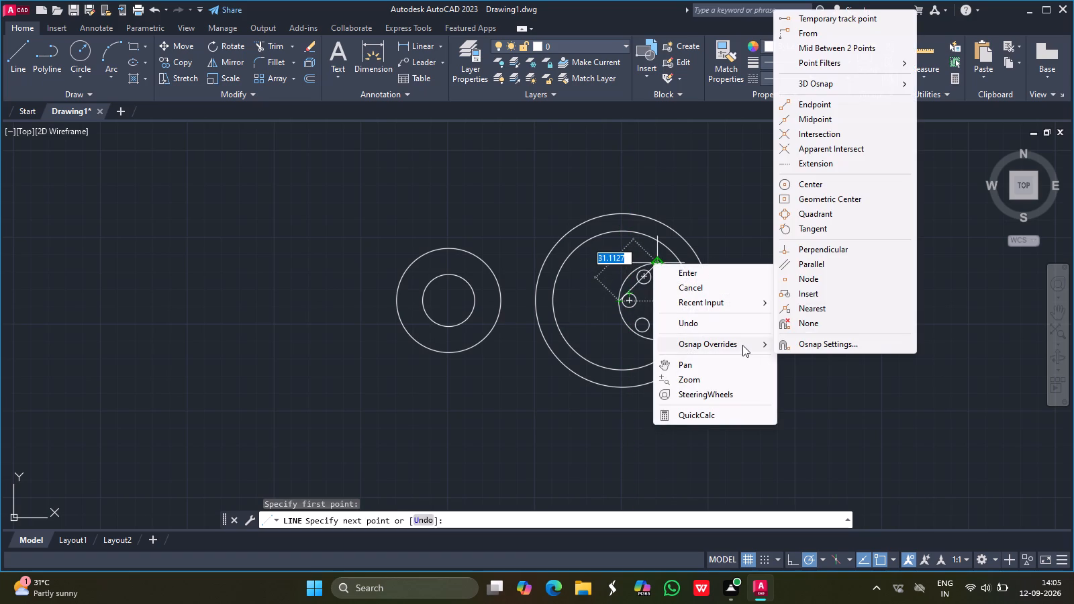
pyautogui.click(810, 232)
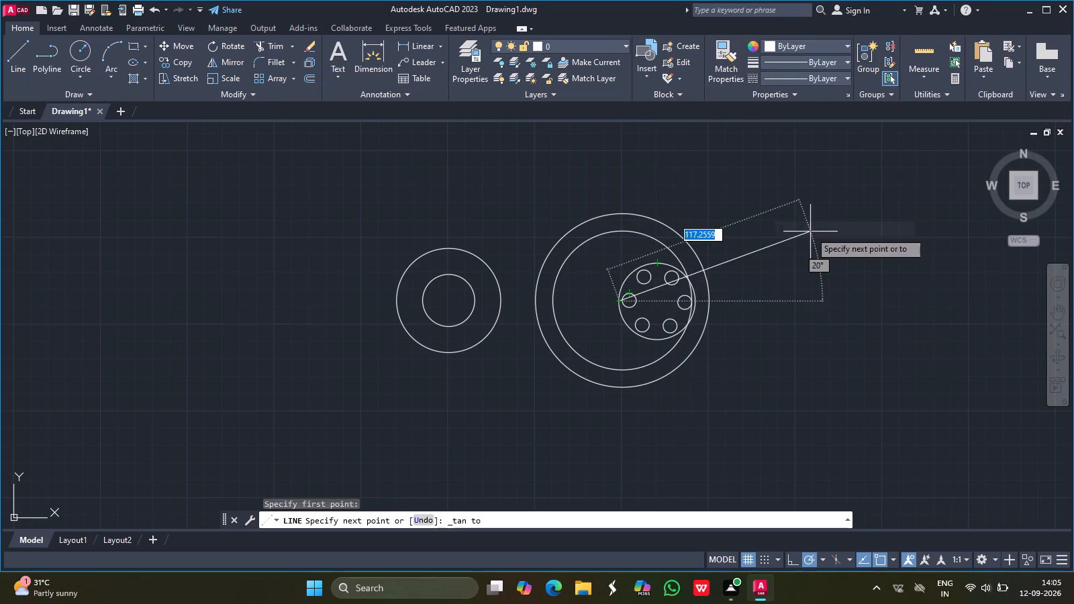
pyautogui.click(639, 270)
pyautogui.press('Escape')
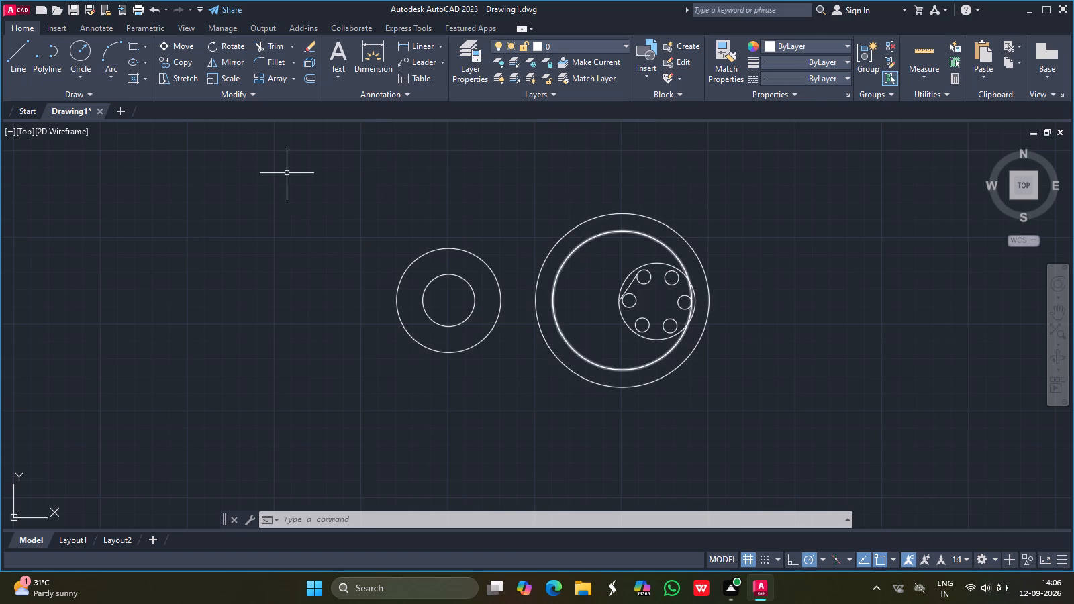
# Draw a circle of radius 100 centred on the radius-22 circle's centre.
pyautogui.click(82, 54)
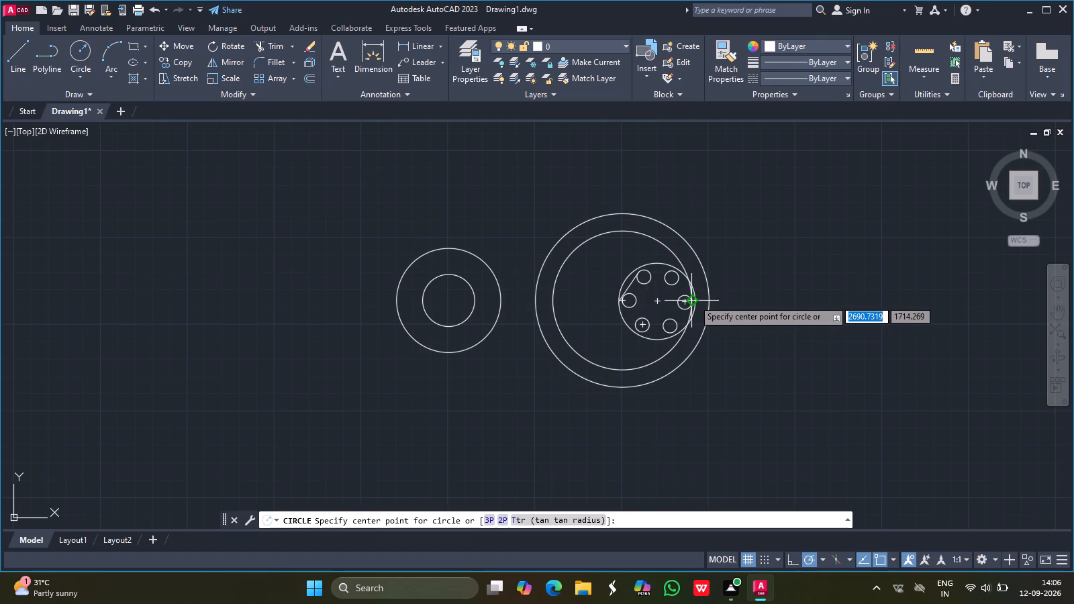
pyautogui.click(655, 299)
pyautogui.write('100')
pyautogui.press('Return')
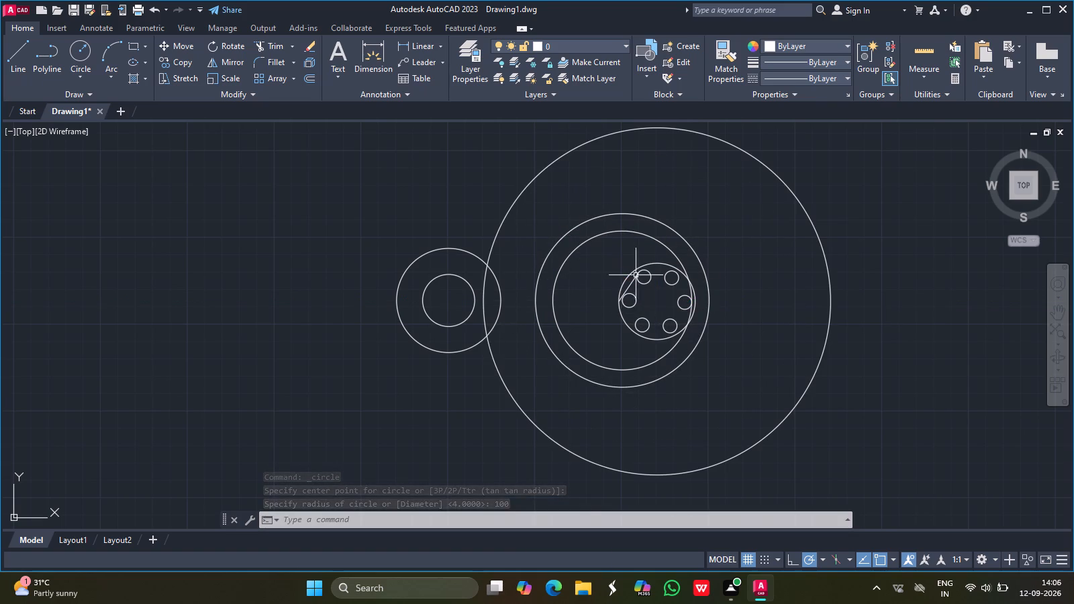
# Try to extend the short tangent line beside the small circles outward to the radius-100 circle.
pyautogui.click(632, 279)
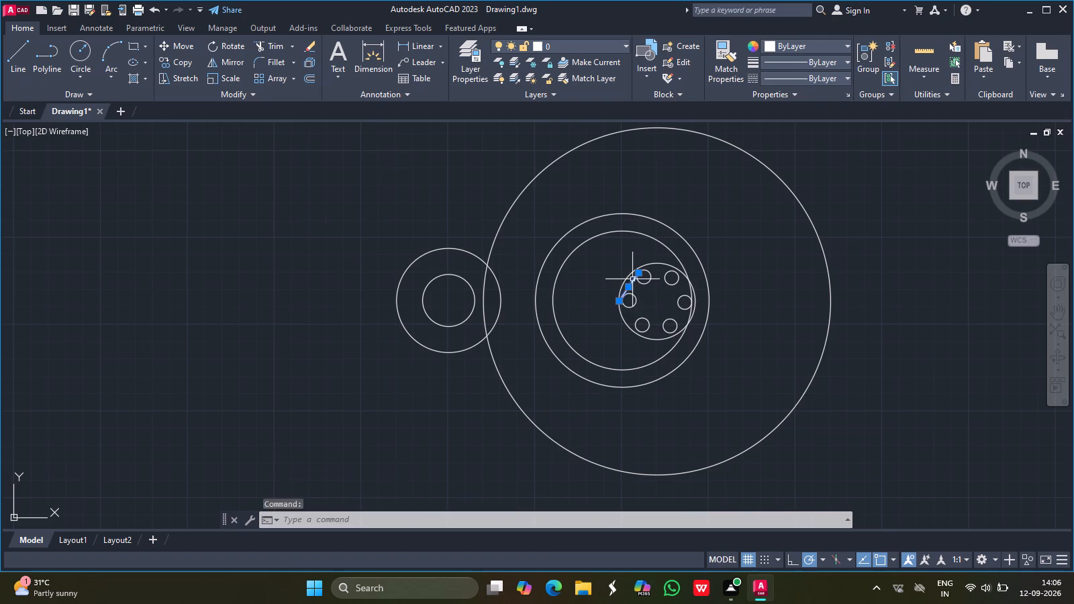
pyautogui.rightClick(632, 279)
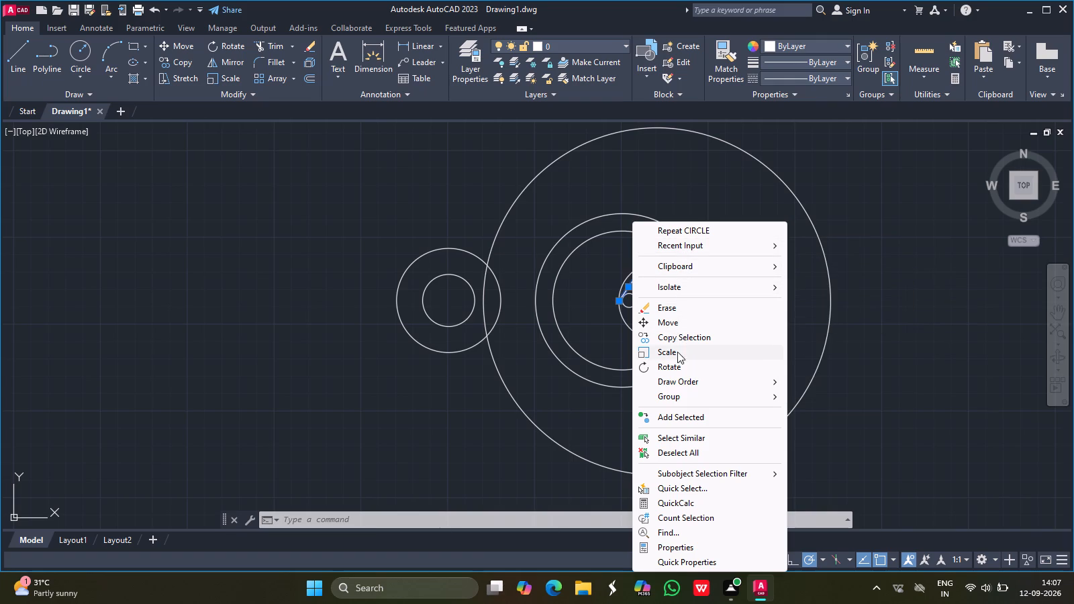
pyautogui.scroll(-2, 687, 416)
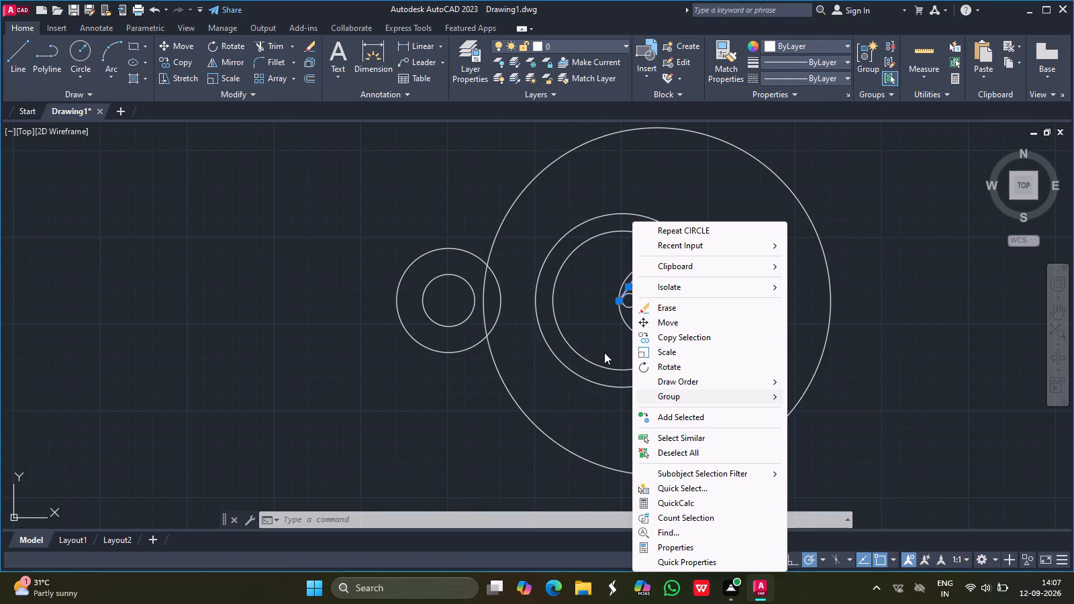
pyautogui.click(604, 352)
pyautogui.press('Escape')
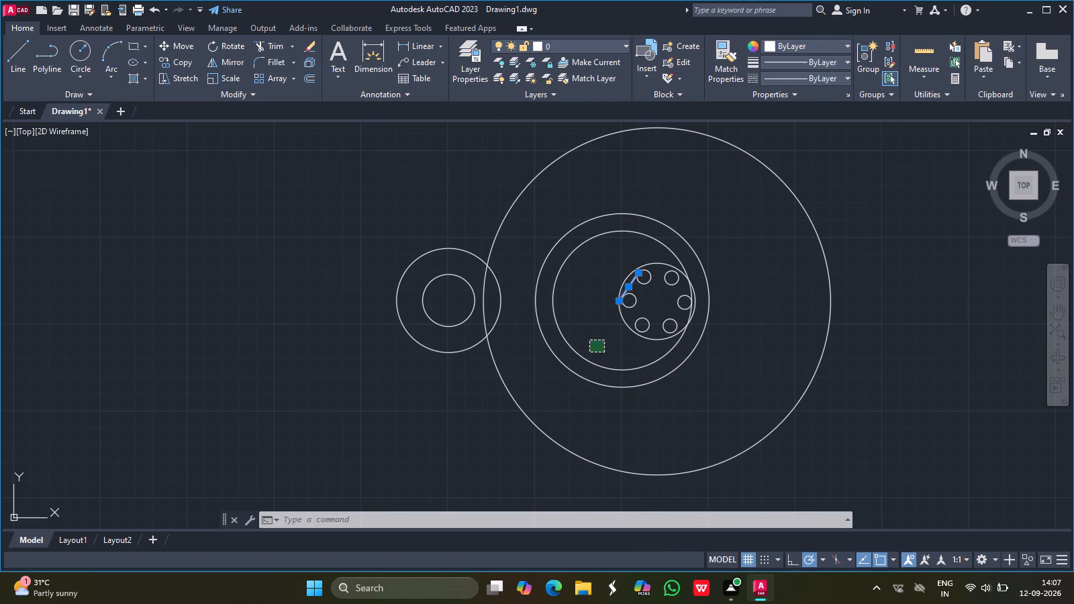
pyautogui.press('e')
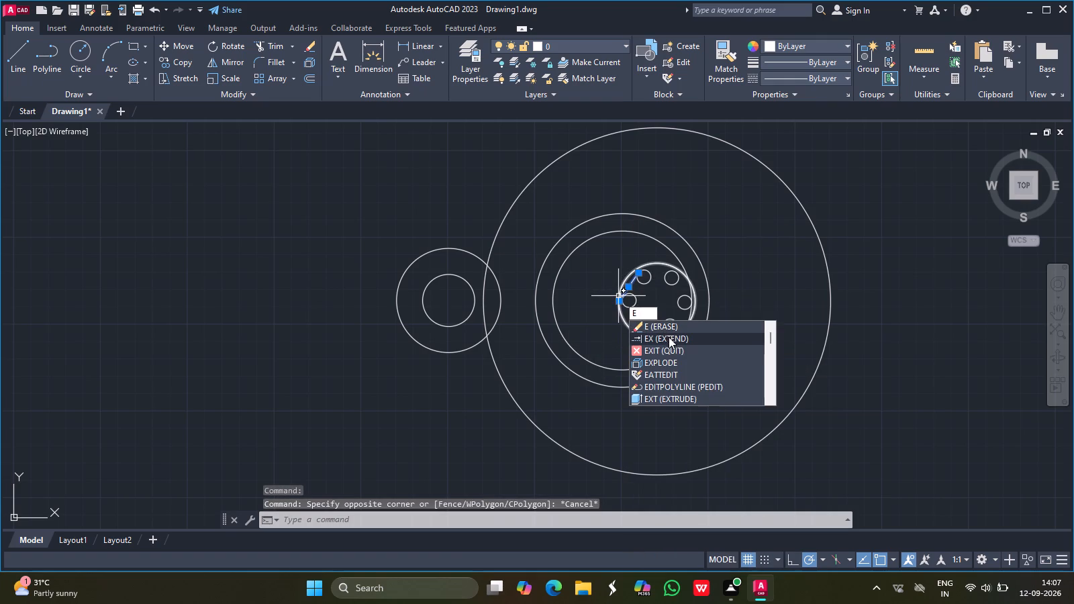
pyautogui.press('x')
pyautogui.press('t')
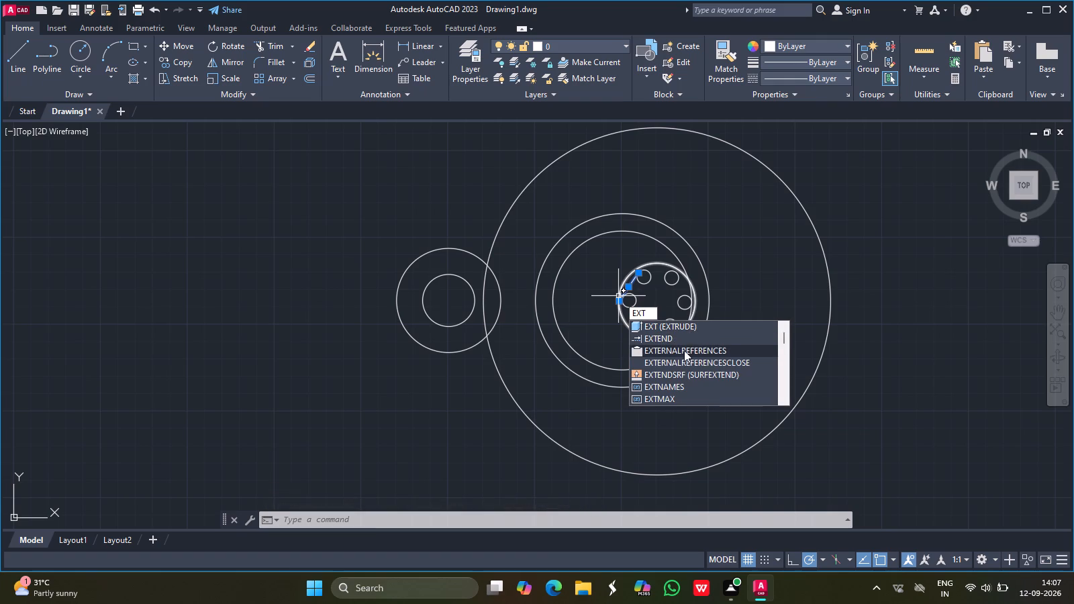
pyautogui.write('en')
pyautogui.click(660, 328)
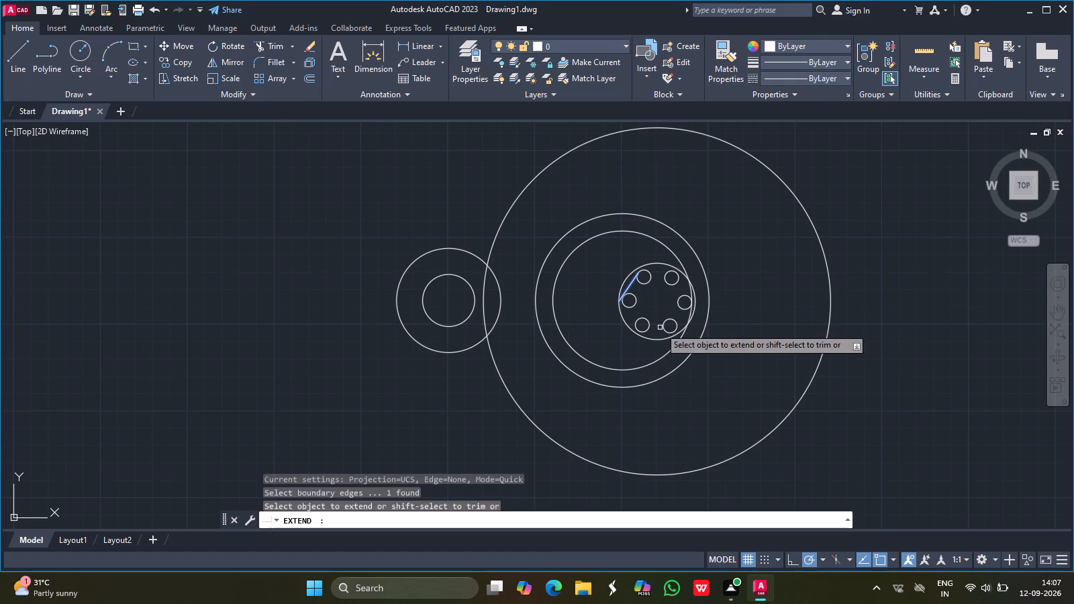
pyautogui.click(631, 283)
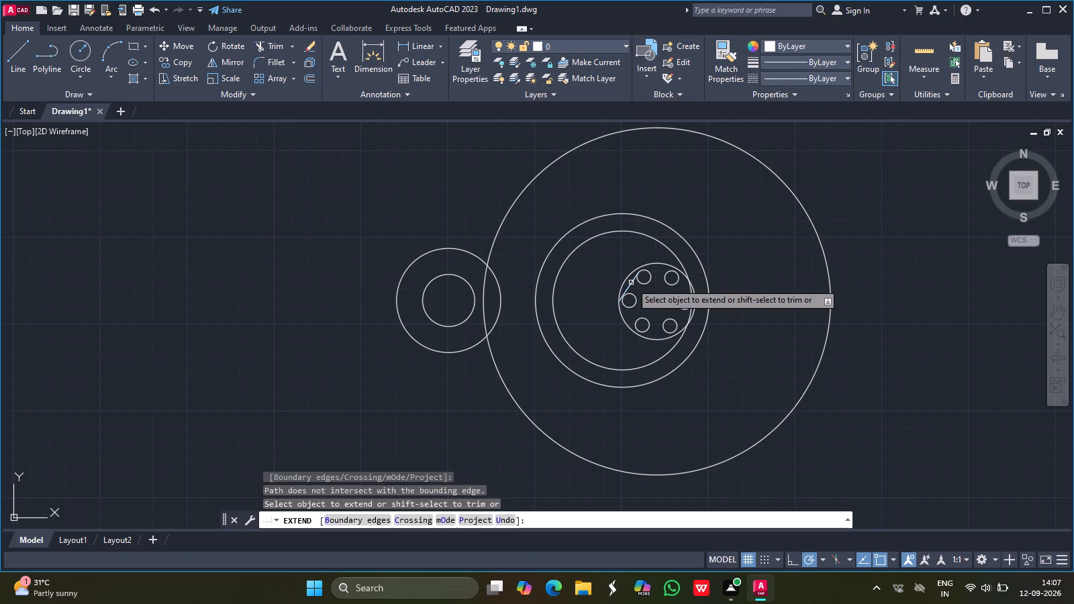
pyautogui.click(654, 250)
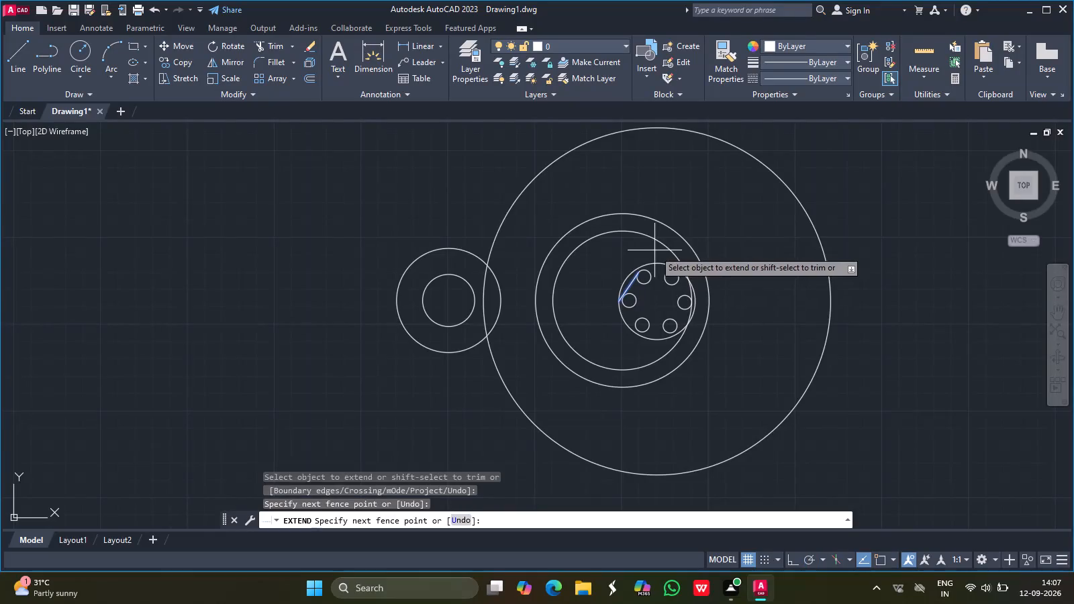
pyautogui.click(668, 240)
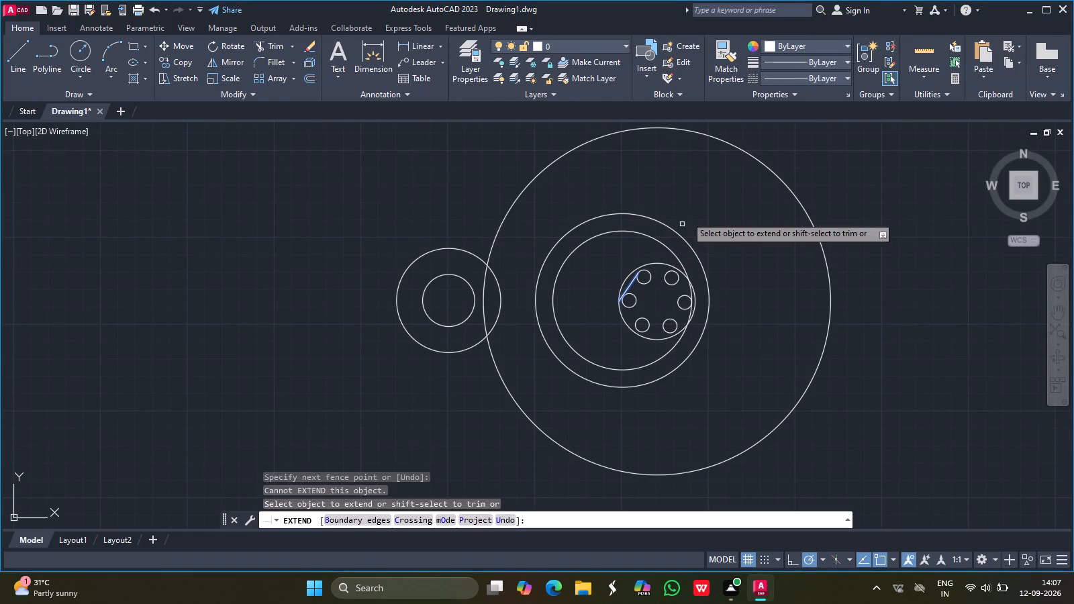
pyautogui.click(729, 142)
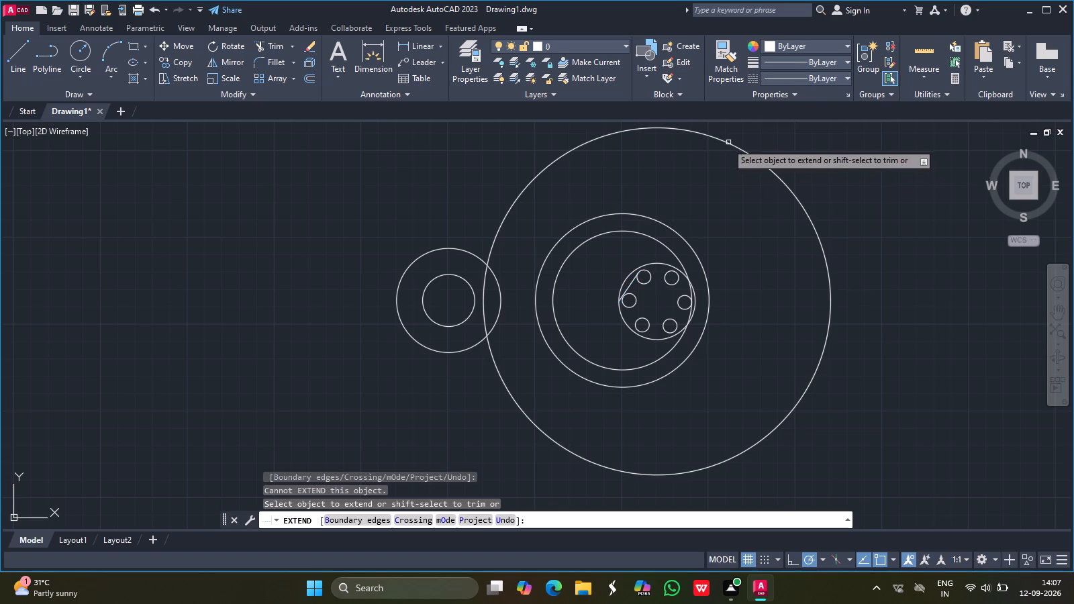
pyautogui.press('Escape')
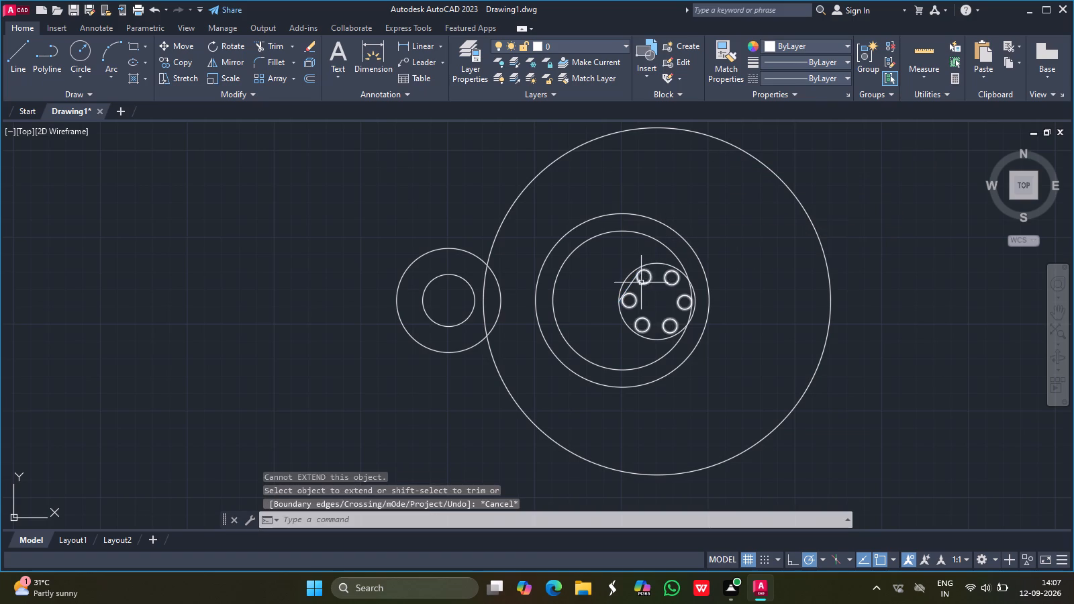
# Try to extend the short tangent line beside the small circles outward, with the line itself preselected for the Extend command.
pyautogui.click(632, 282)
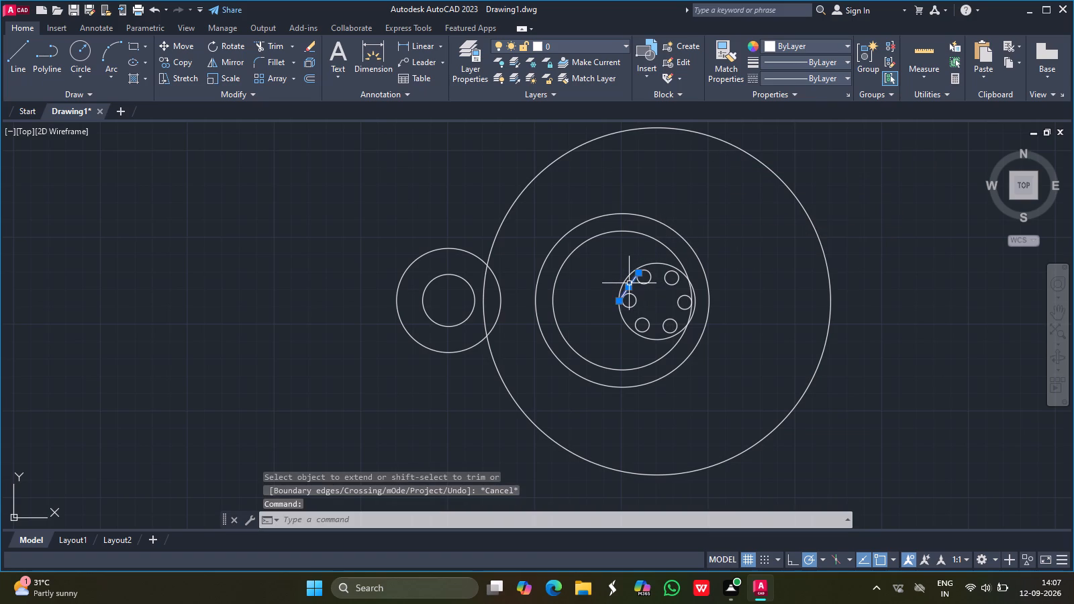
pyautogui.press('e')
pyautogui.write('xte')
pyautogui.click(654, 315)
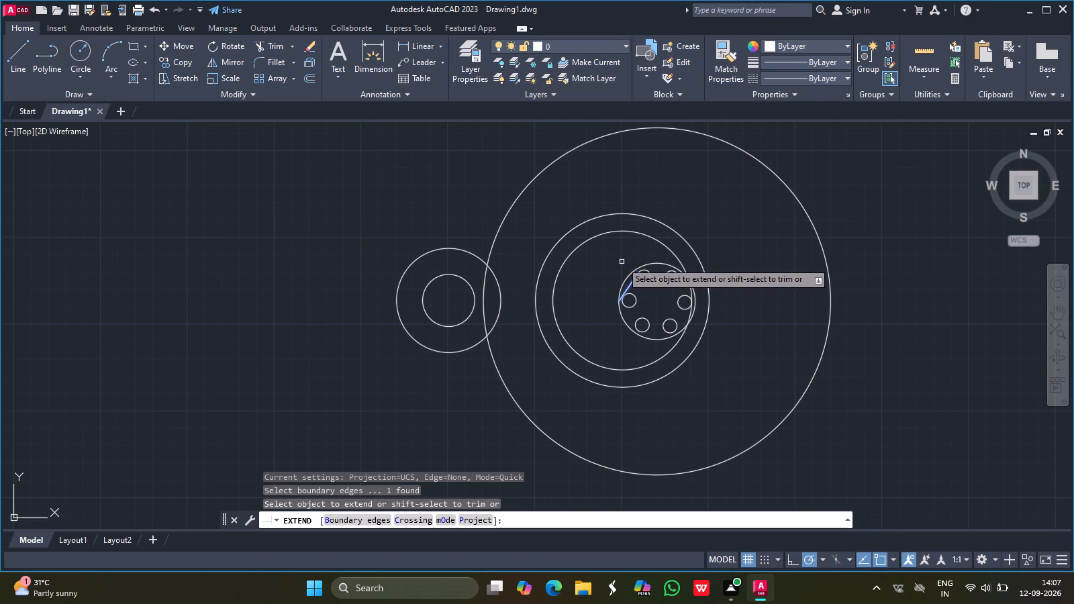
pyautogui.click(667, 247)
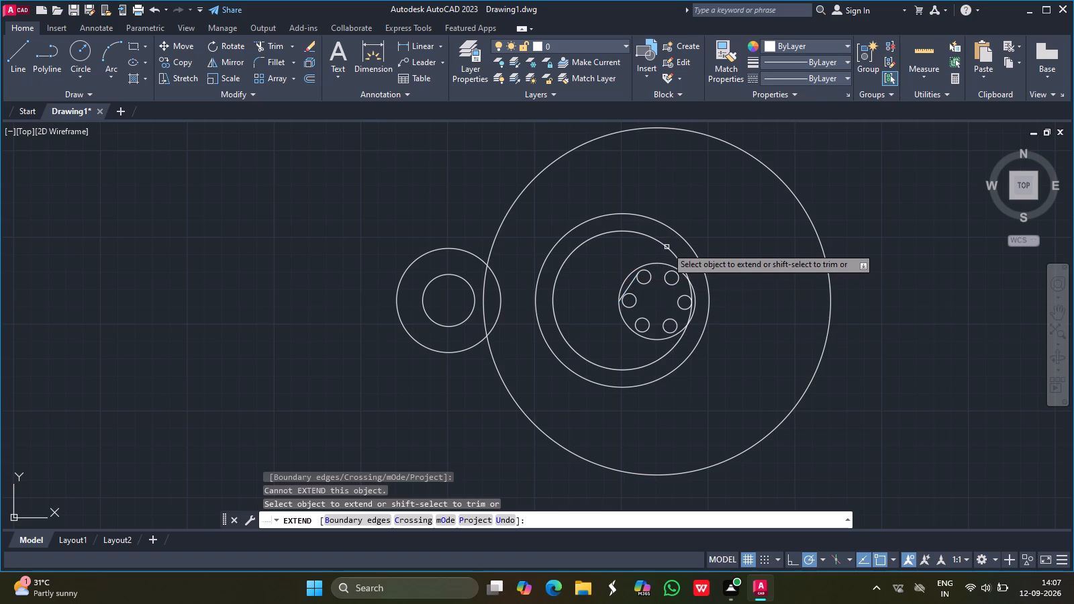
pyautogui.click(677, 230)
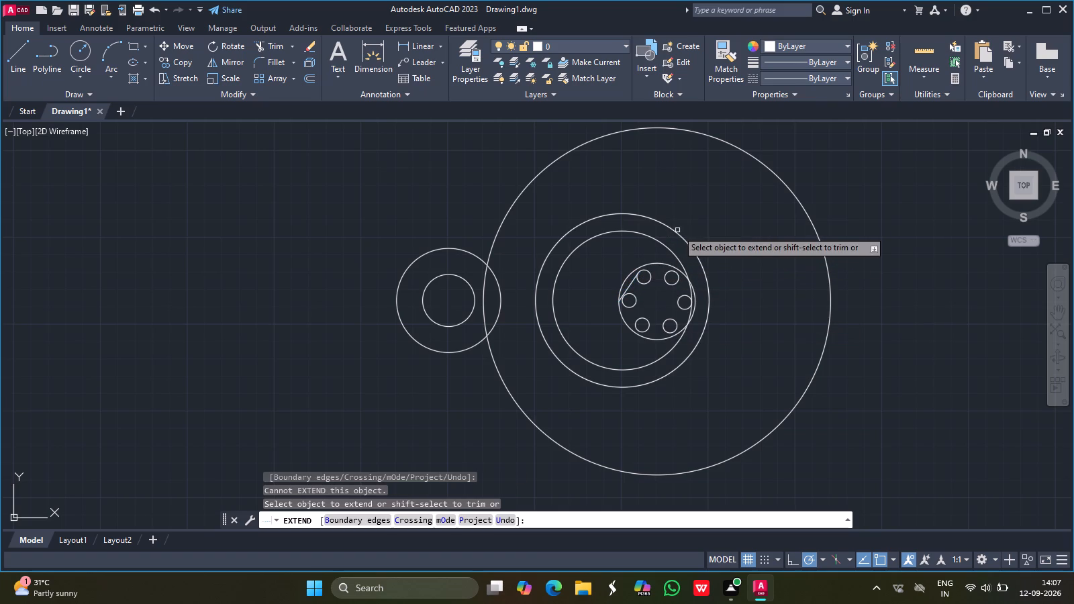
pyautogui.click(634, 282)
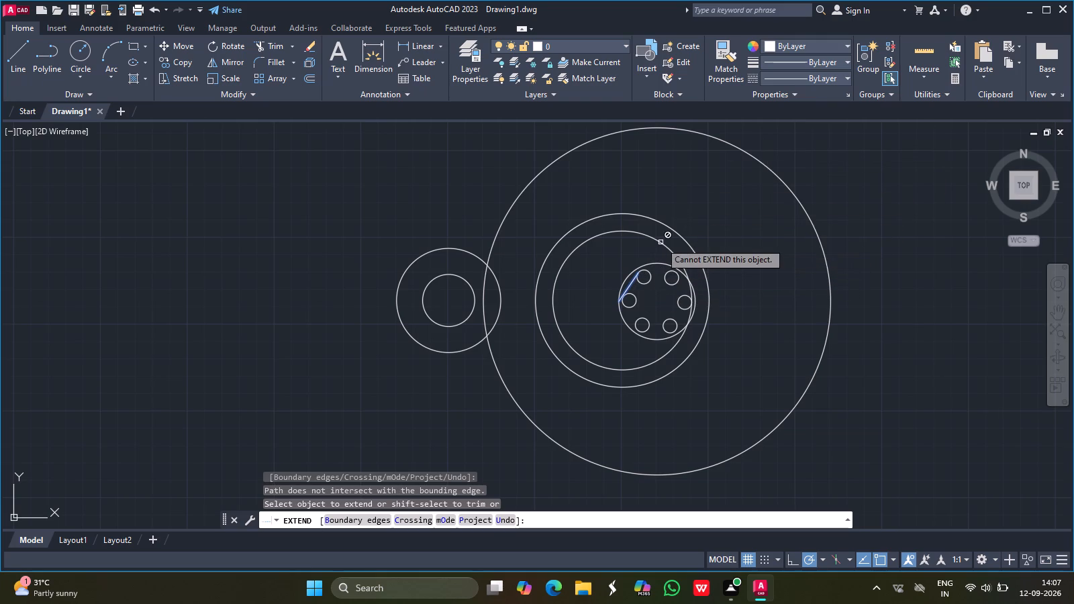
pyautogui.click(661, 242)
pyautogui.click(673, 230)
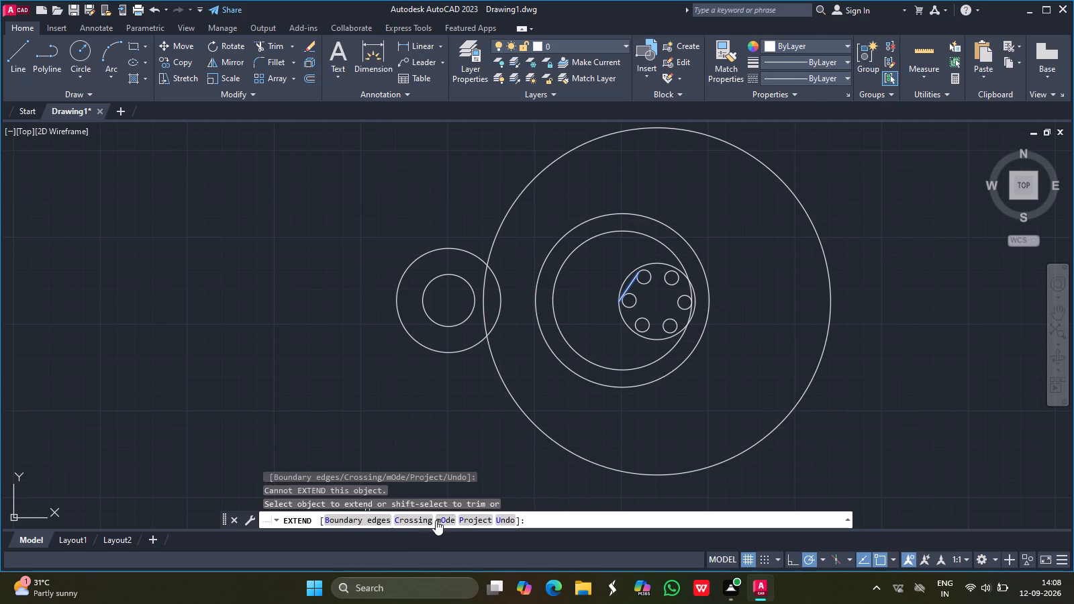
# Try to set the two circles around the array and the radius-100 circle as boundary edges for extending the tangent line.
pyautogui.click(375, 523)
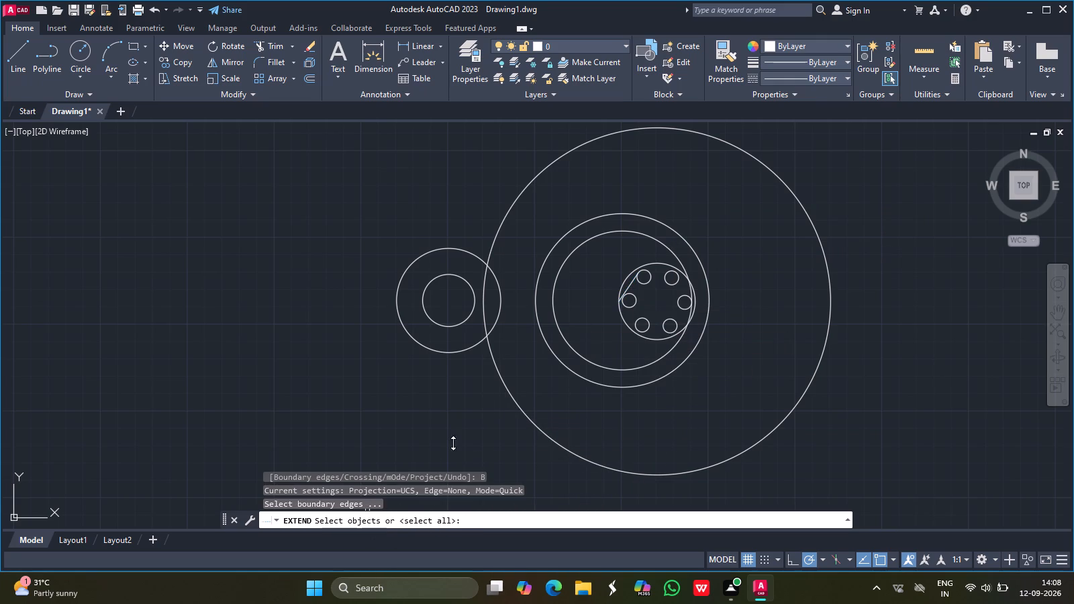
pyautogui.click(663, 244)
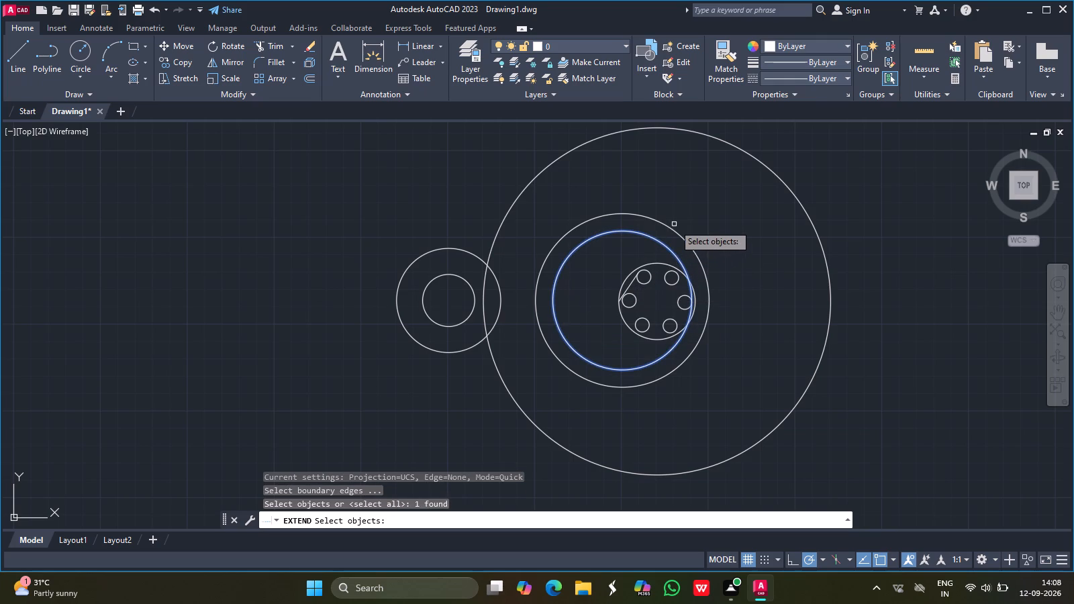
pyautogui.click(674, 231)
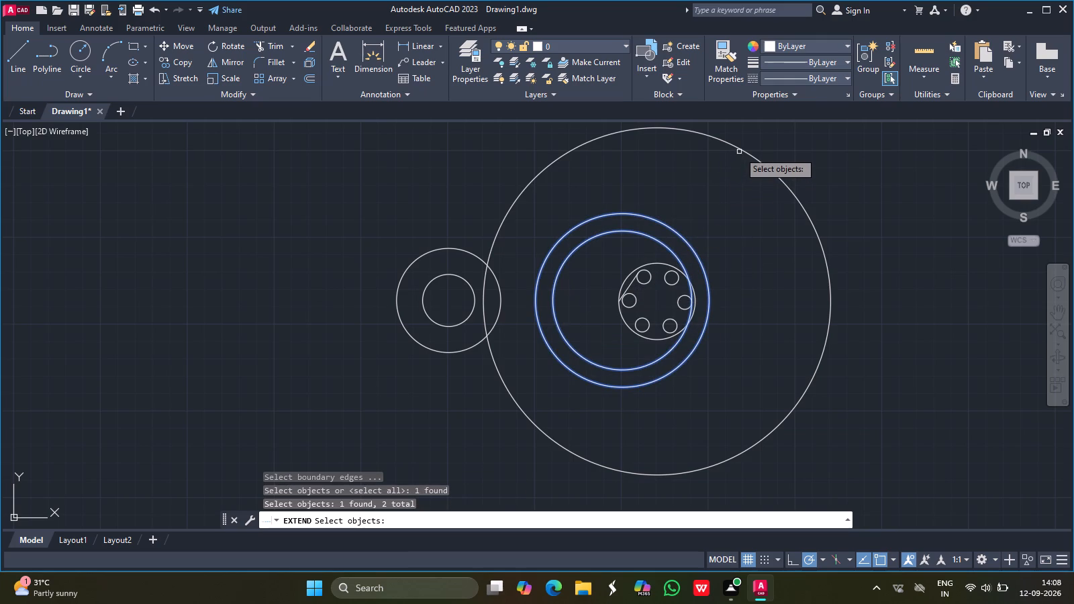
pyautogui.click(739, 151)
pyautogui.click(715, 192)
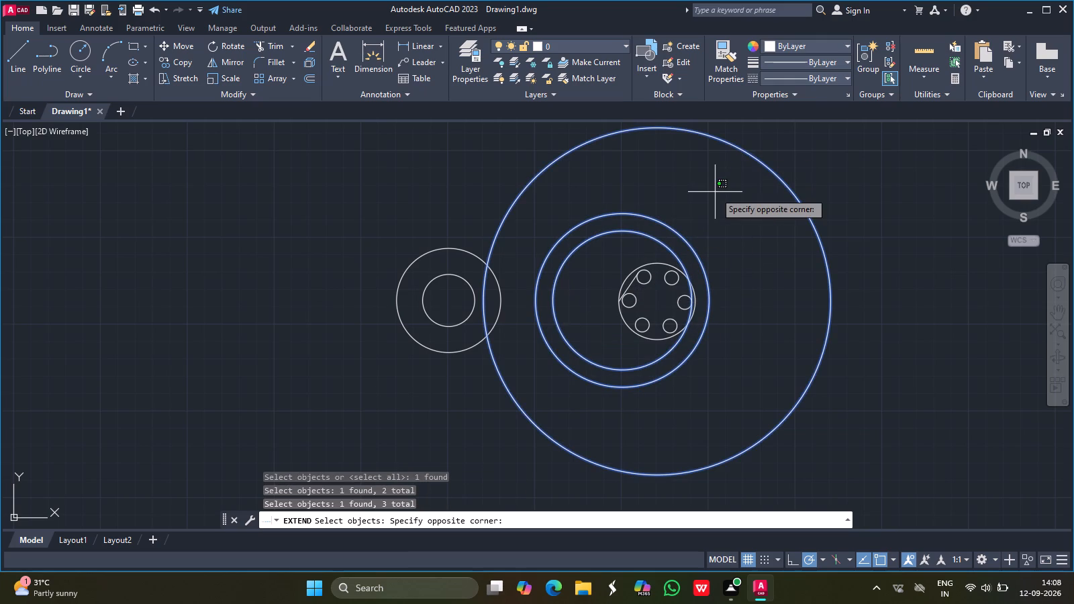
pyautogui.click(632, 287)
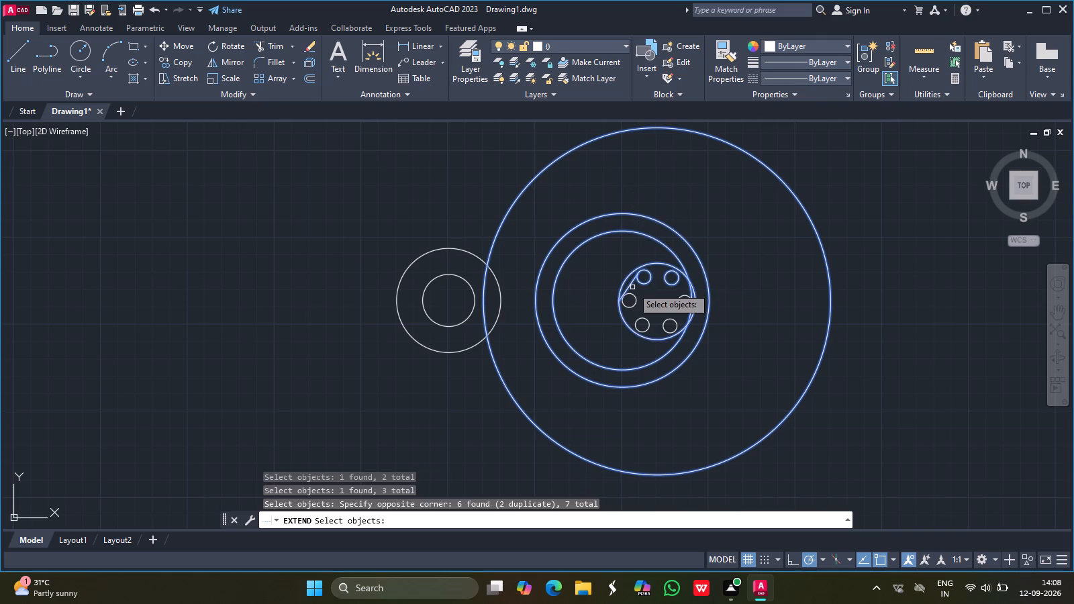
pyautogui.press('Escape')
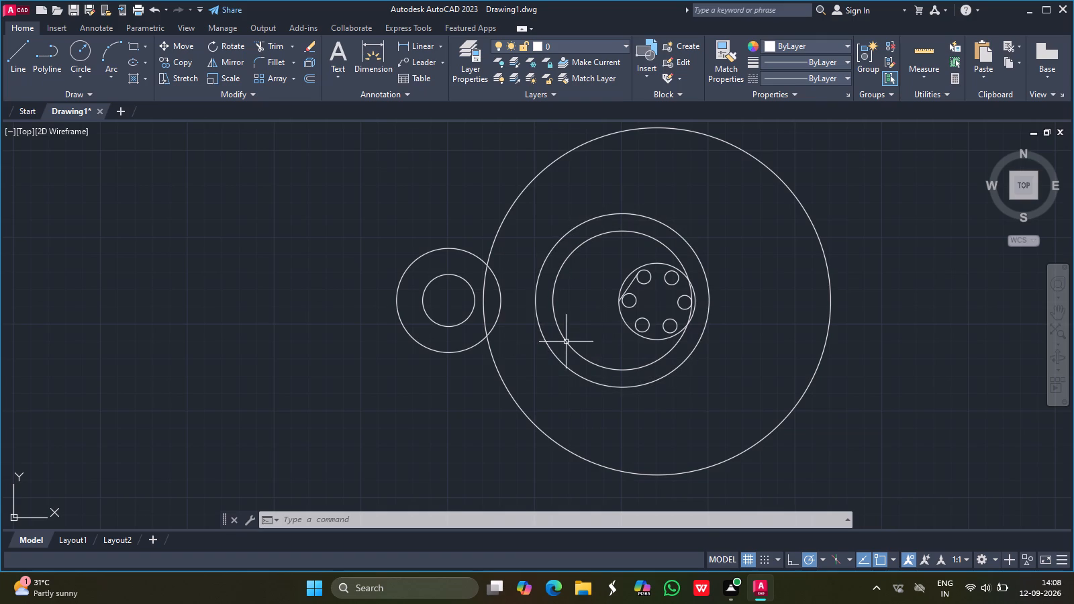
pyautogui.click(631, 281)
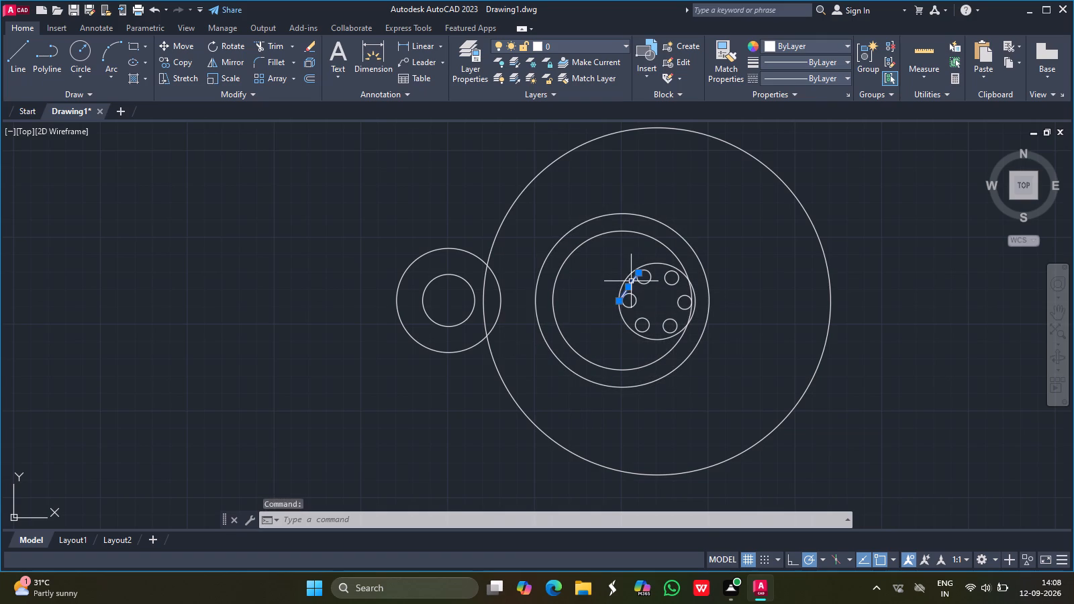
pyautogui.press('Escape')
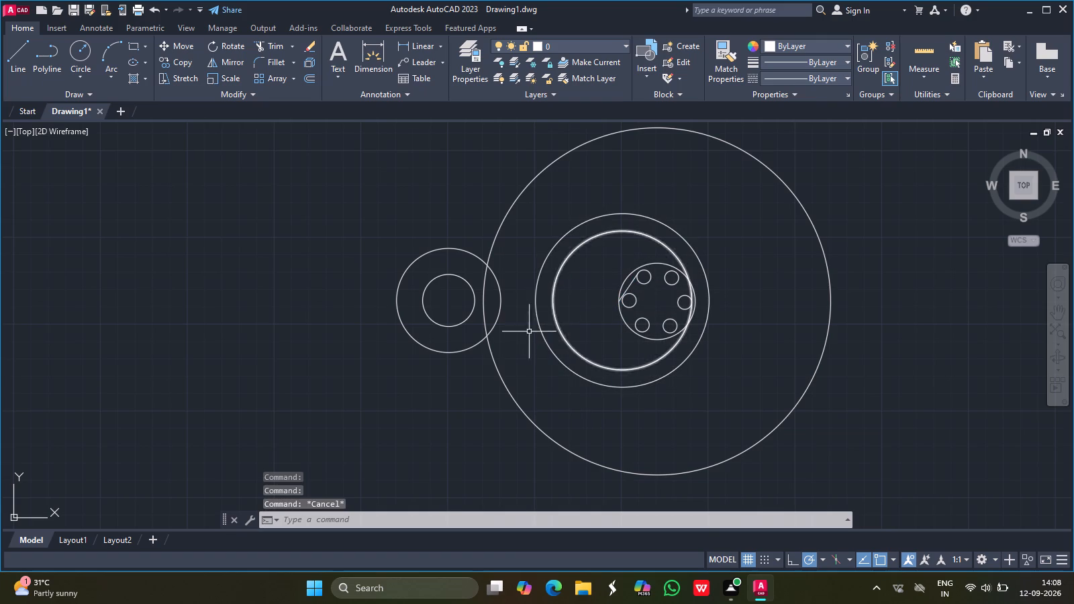
# Extend the upper end of the short tangent line past the intermediate circles to the radius-100 circle.
pyautogui.write('exte')
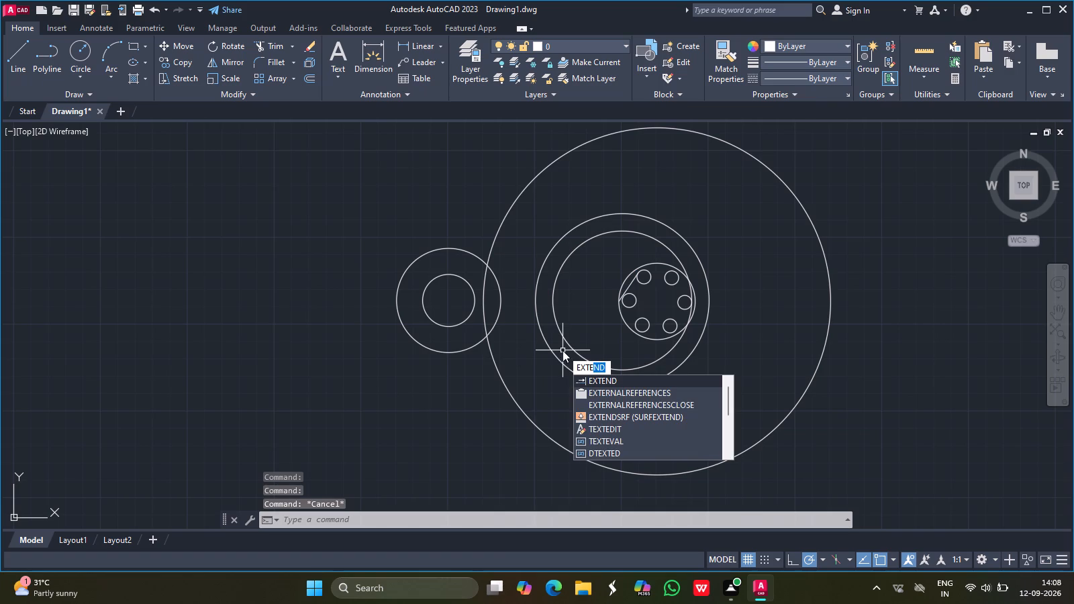
pyautogui.click(624, 381)
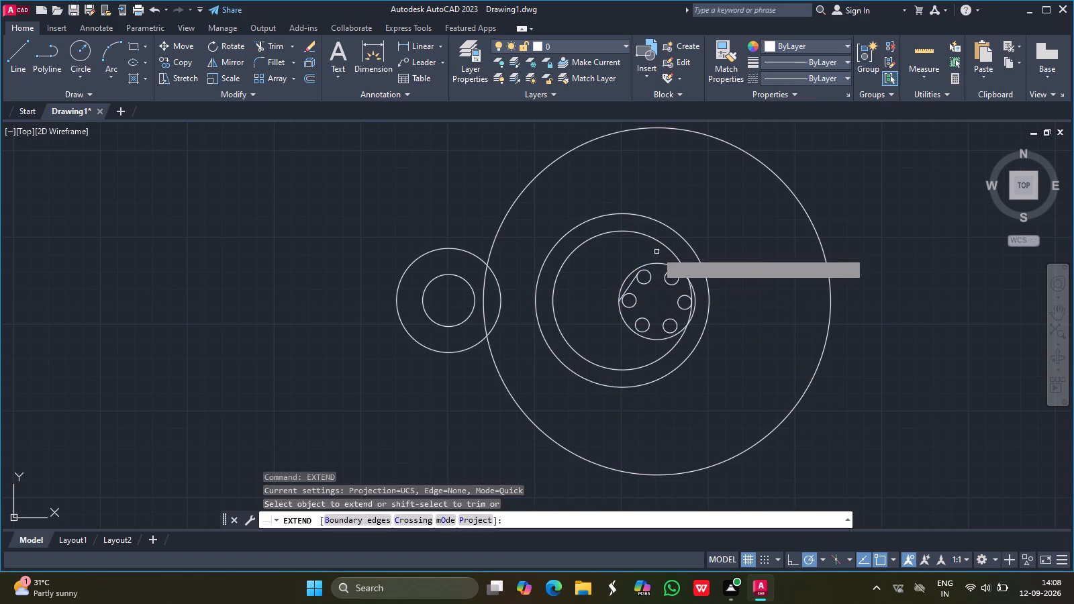
pyautogui.click(630, 285)
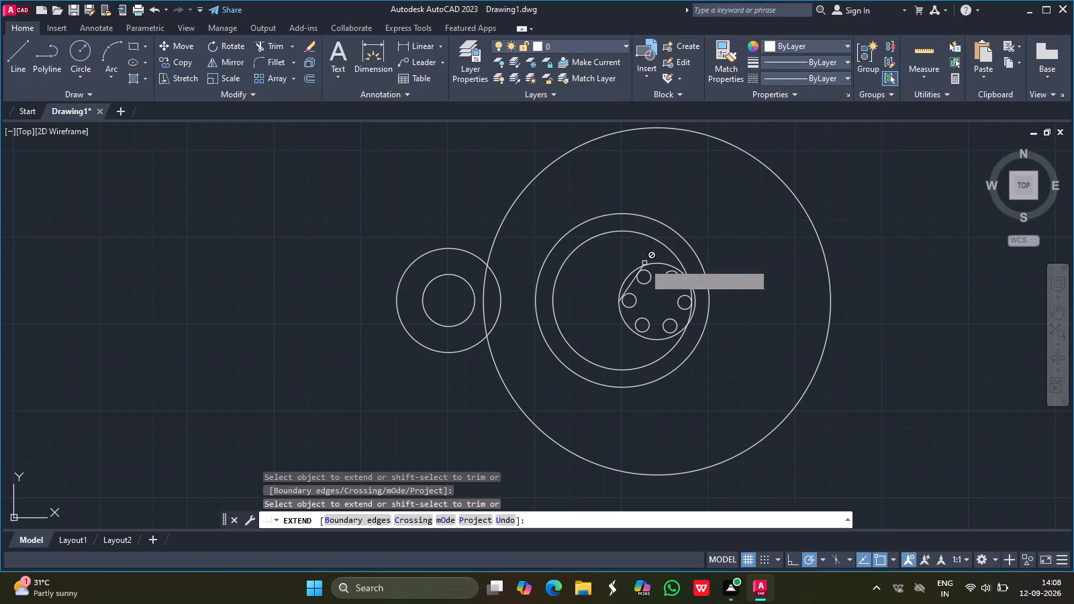
pyautogui.click(642, 270)
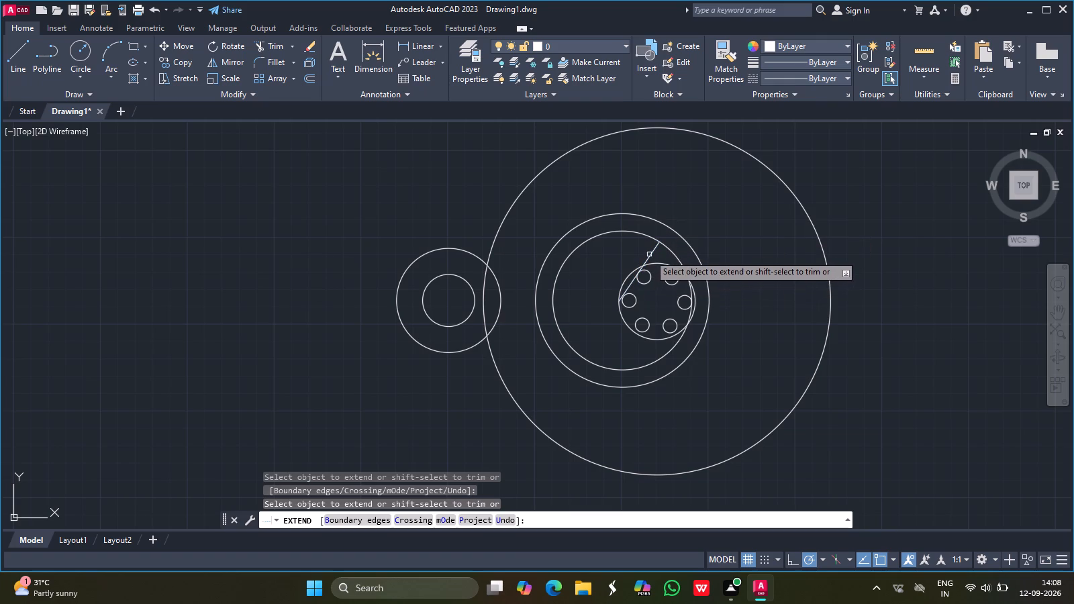
pyautogui.click(659, 243)
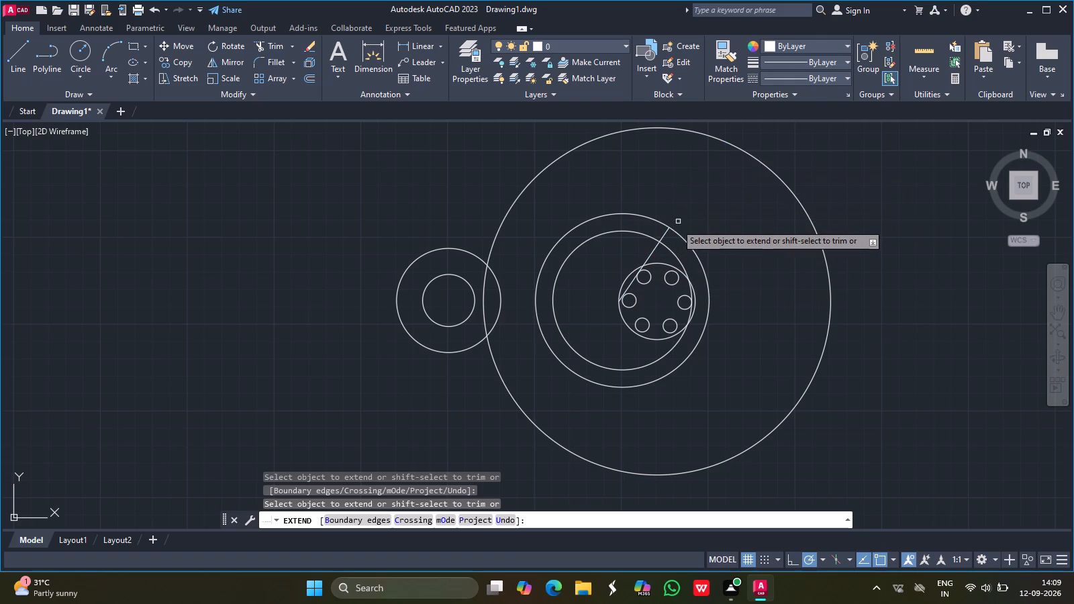
pyautogui.click(669, 230)
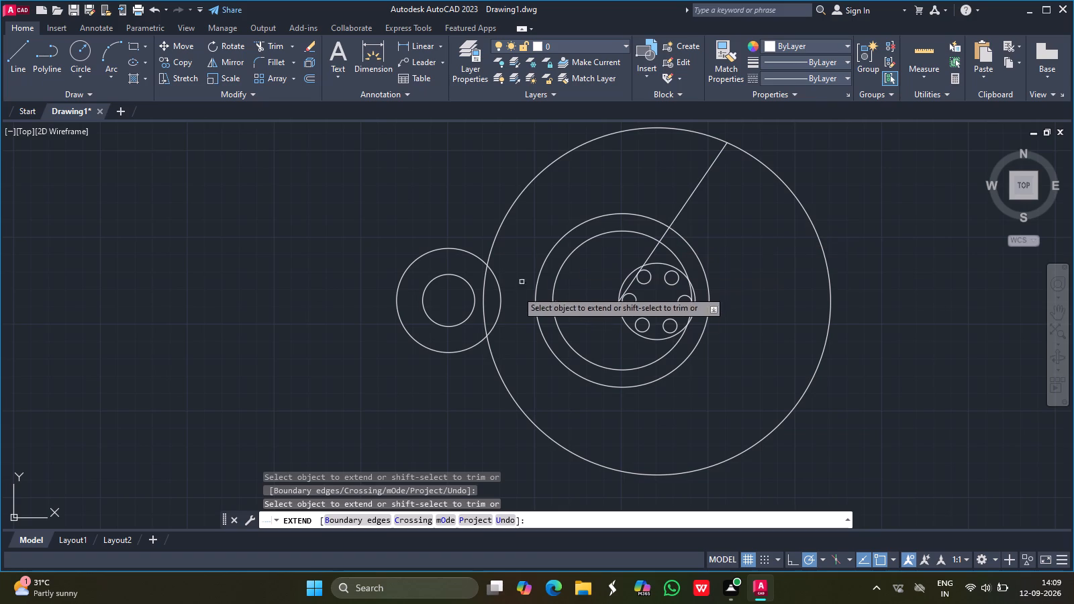
pyautogui.press('Escape')
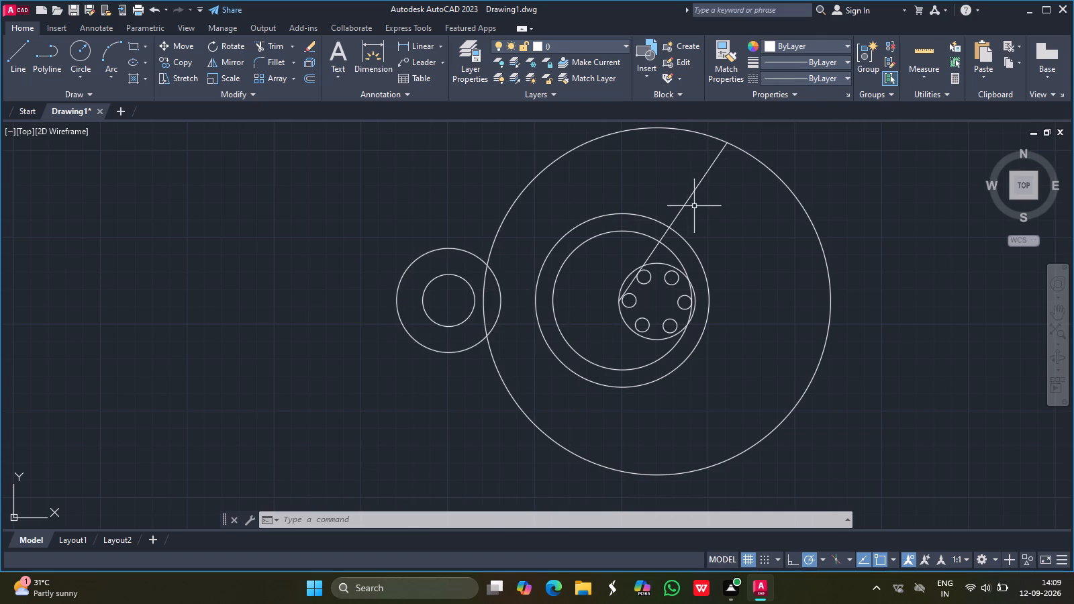
# Draw a circle of diameter 20 centred on the extended line's endpoint on the radius-100 circle.
pyautogui.scroll(1, 716, 209)
pyautogui.scroll(-1, 716, 209)
pyautogui.scroll(1, 716, 209)
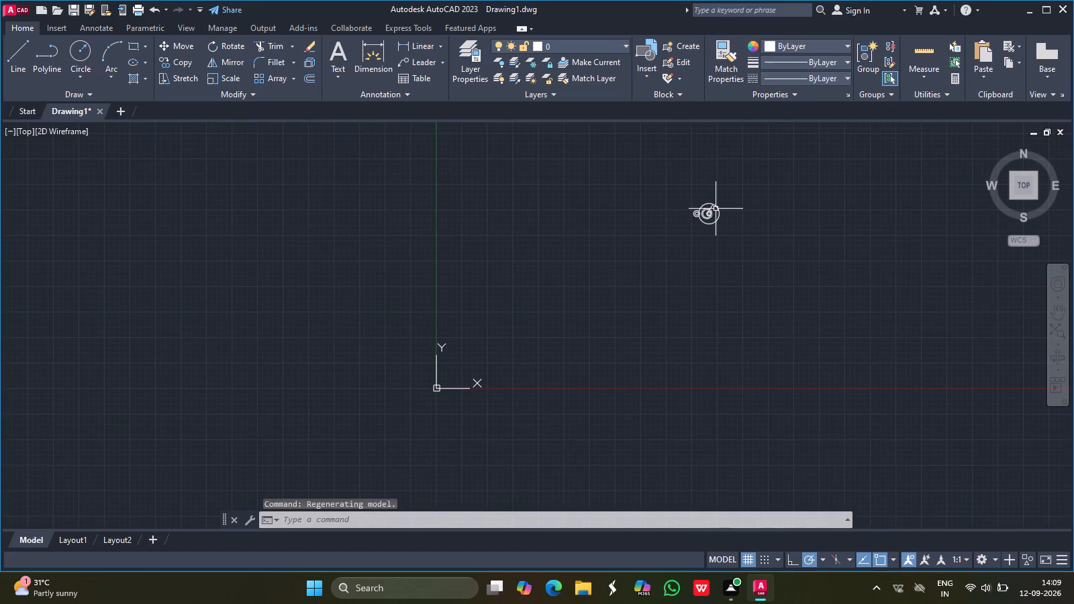
pyautogui.scroll(2, 716, 209)
pyautogui.scroll(-1, 716, 209)
pyautogui.scroll(1, 716, 209)
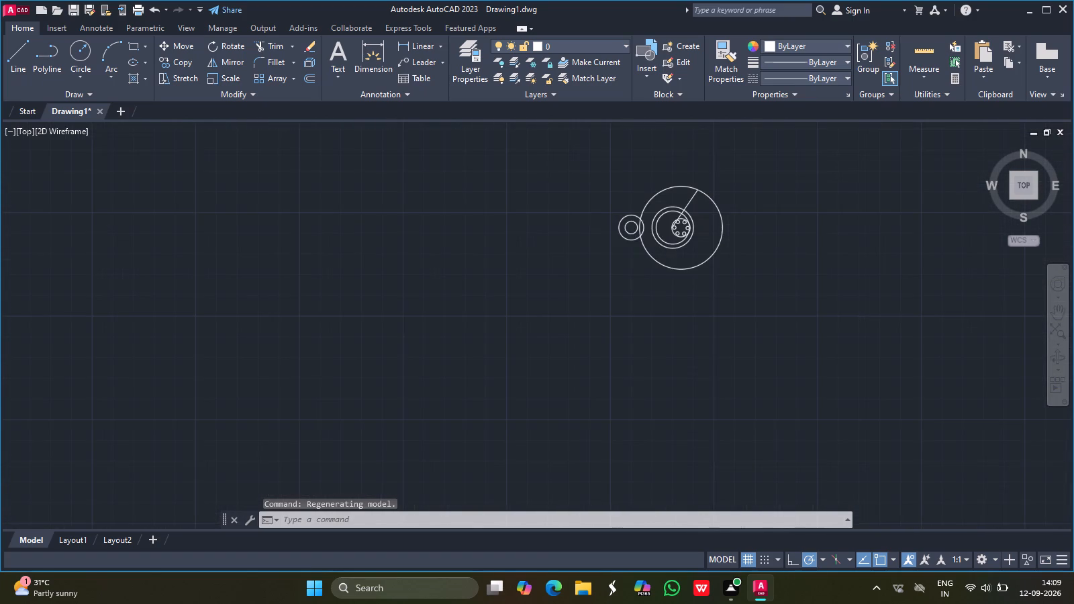
pyautogui.scroll(1, 716, 209)
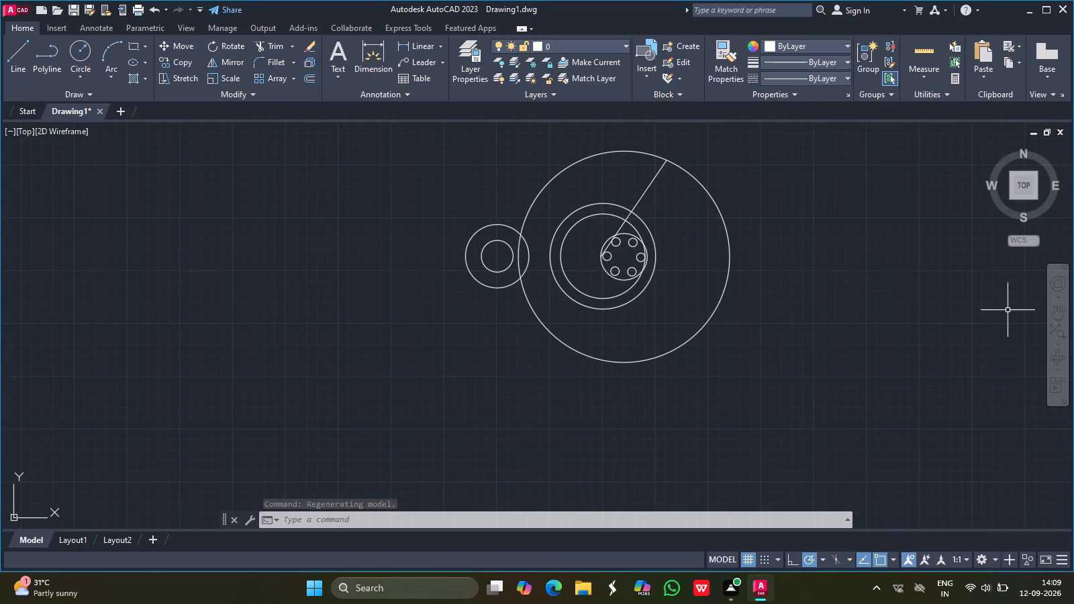
pyautogui.click(1059, 311)
pyautogui.moveTo(655, 219); pyautogui.dragTo(558, 301)
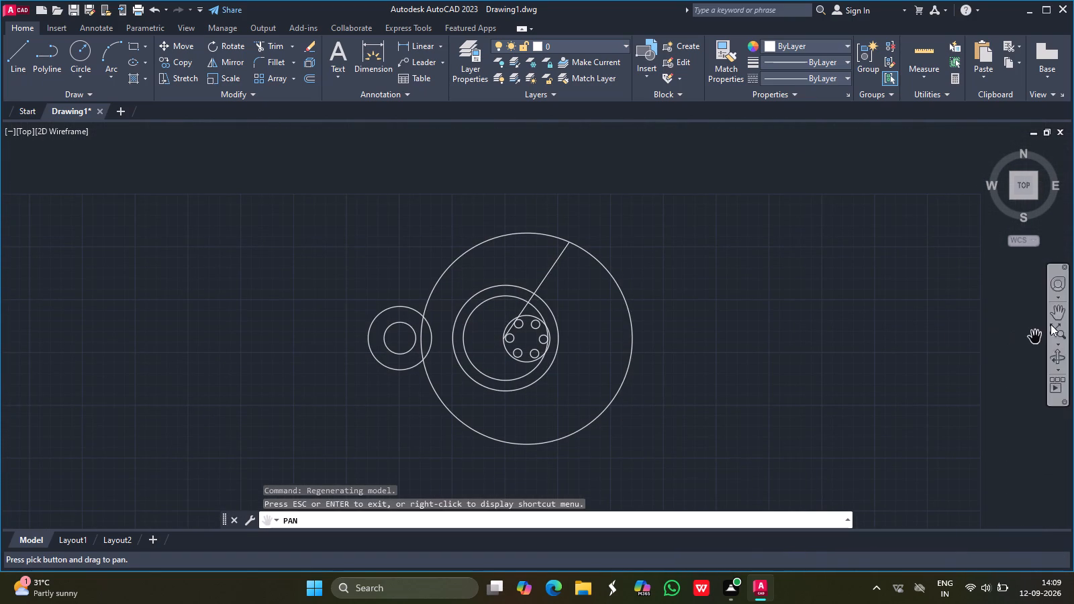
pyautogui.press('Escape')
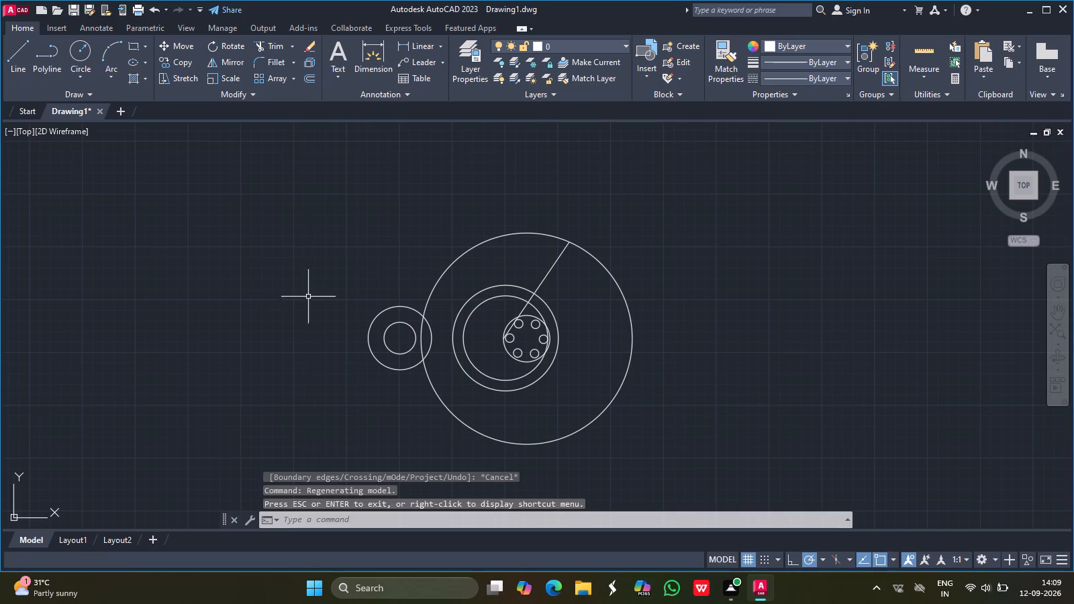
pyautogui.click(81, 51)
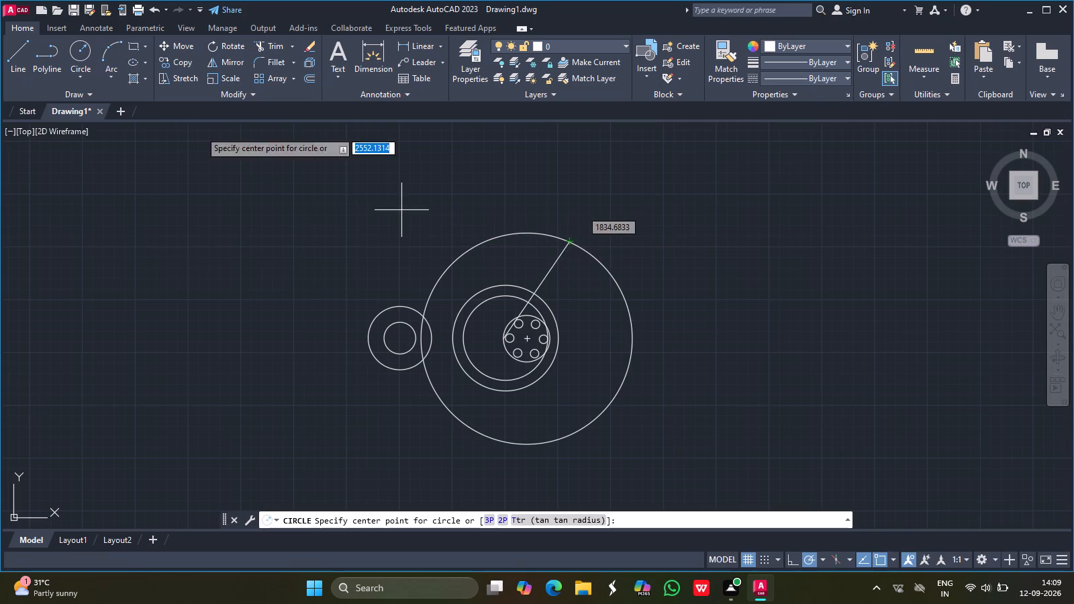
pyautogui.click(84, 74)
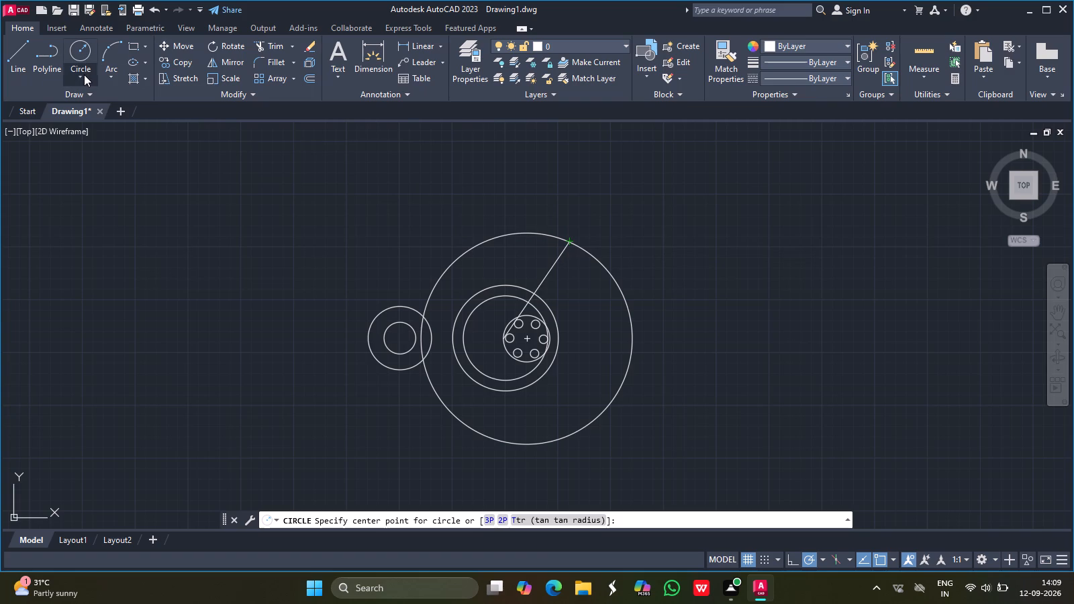
pyautogui.click(95, 125)
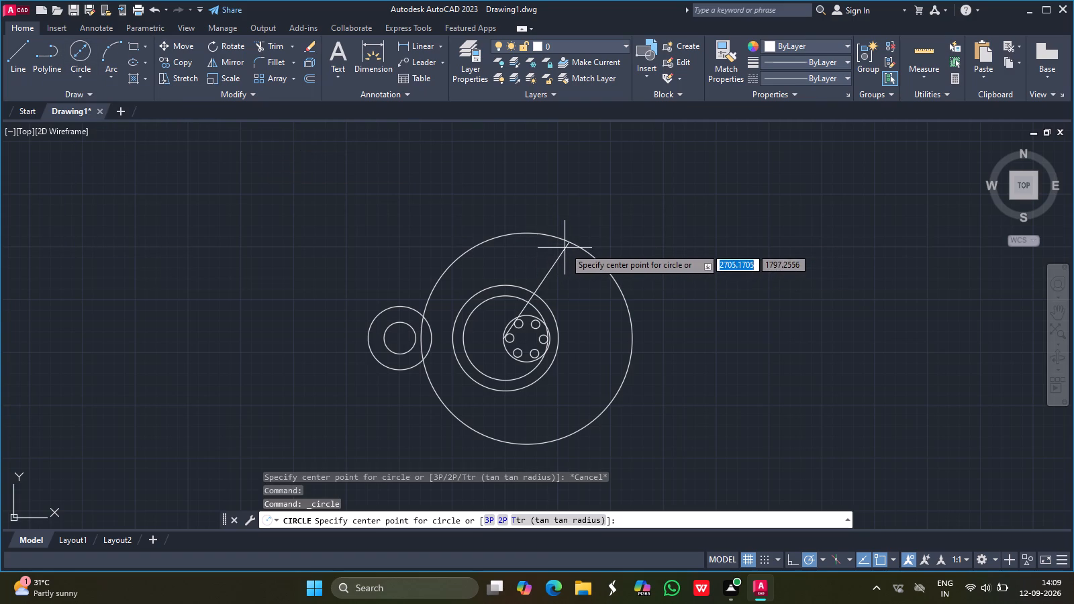
pyautogui.moveTo(567, 244); pyautogui.dragTo(552, 203)
pyautogui.write('20')
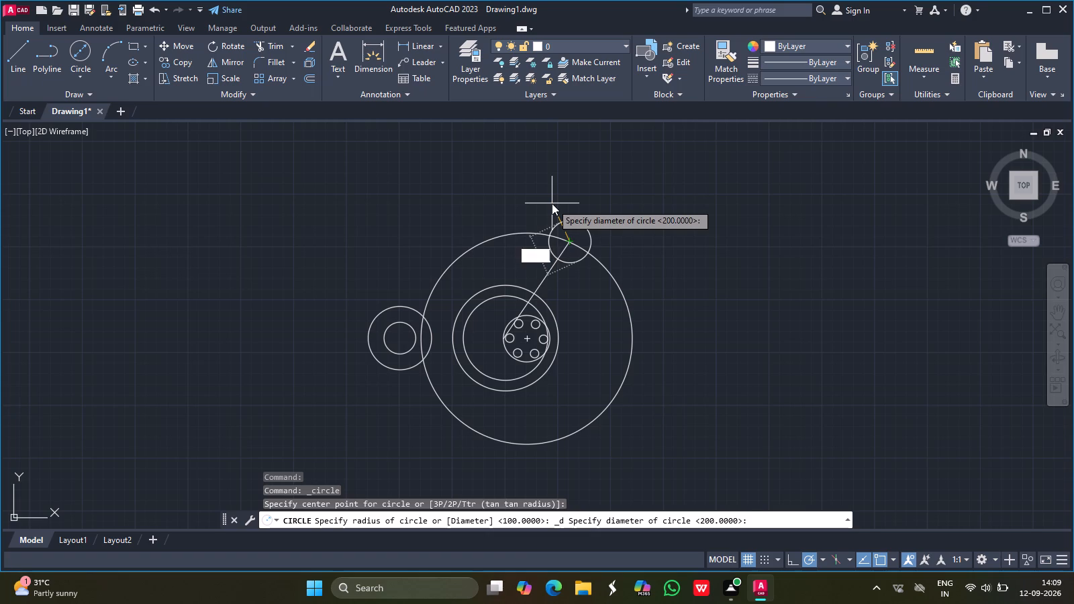
pyautogui.press('Return')
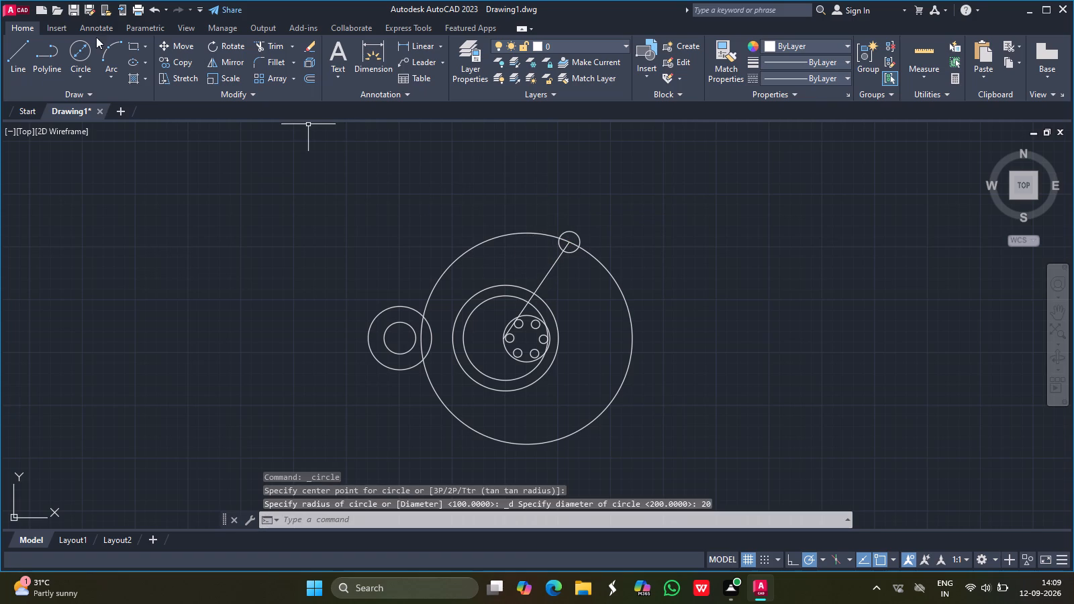
# Draw a concentric circle of diameter 50 around the diameter-20 circle at the extended line's end.
pyautogui.click(85, 50)
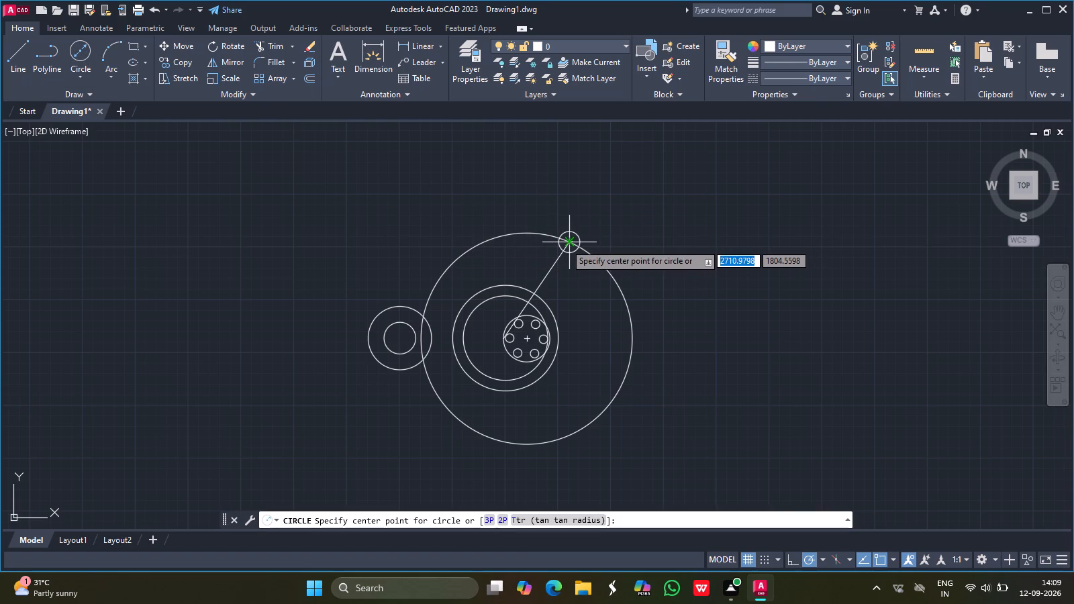
pyautogui.moveTo(565, 244); pyautogui.dragTo(528, 193)
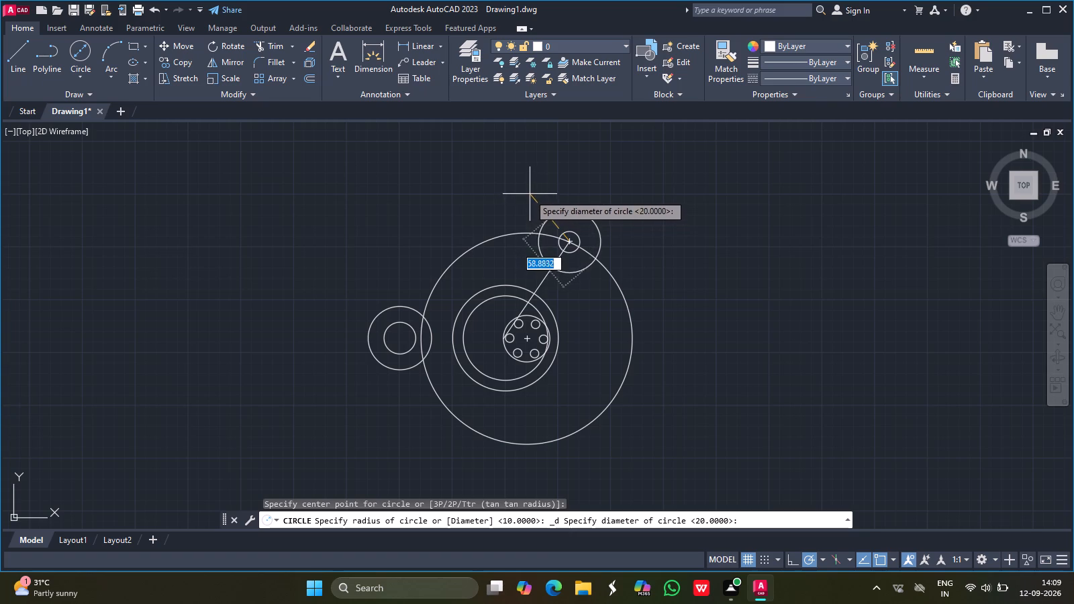
pyautogui.moveTo(528, 193); pyautogui.dragTo(526, 190)
pyautogui.write('50')
pyautogui.press('Return')
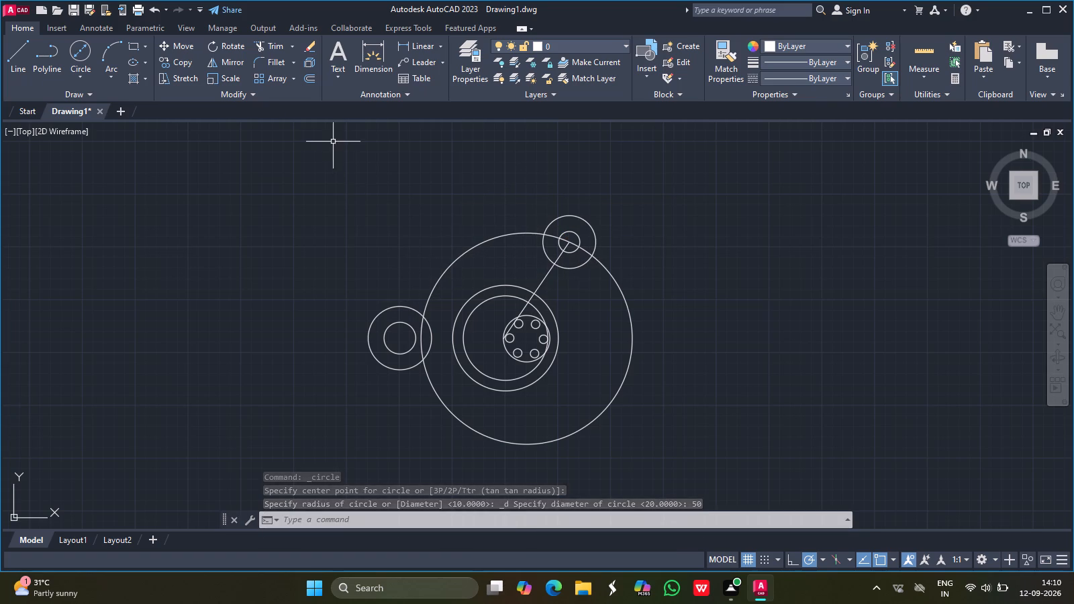
# Trim away the radius-100 circle between and inside the upper pair of circles, along with its long lower arc.
pyautogui.click(268, 44)
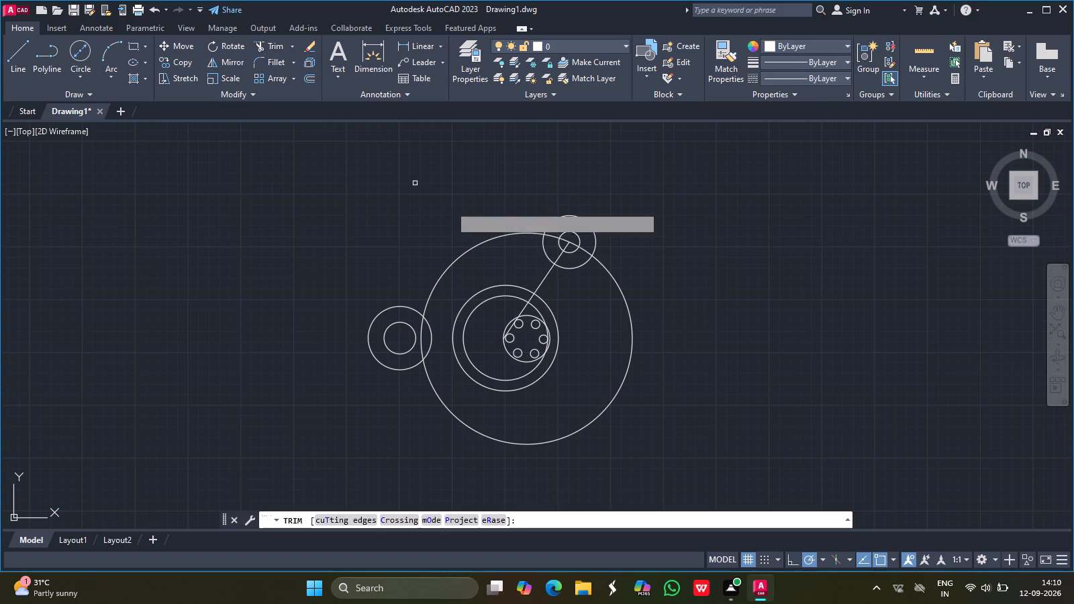
pyautogui.click(485, 242)
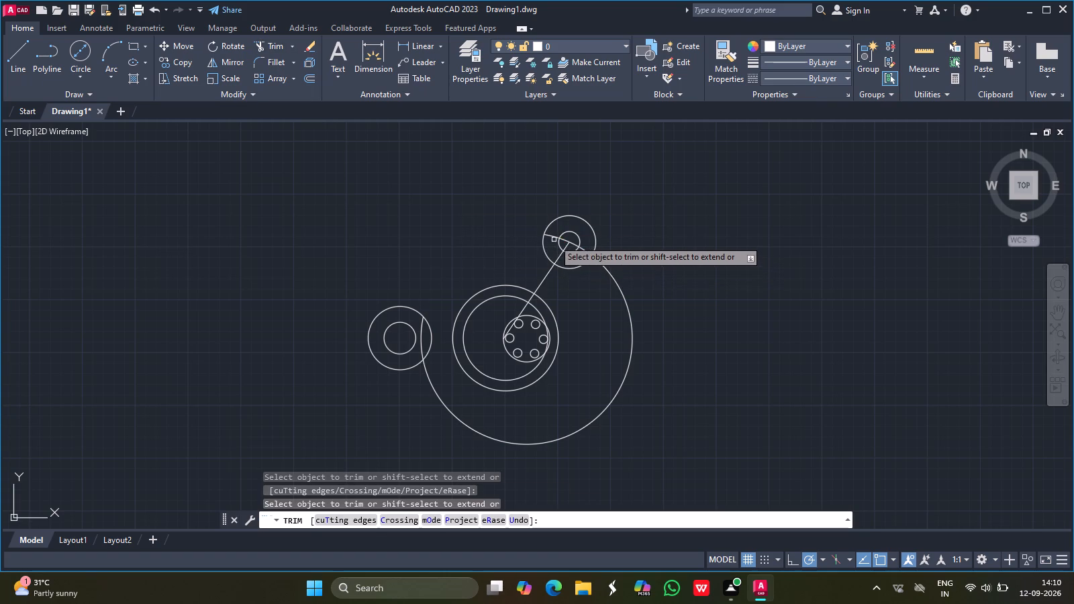
pyautogui.click(553, 237)
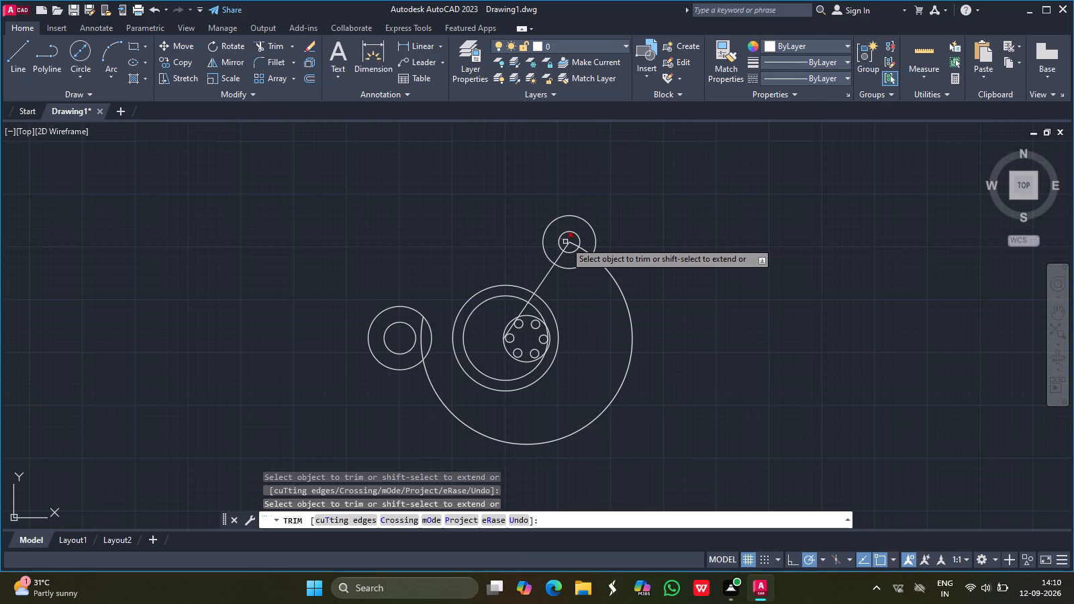
pyautogui.click(565, 242)
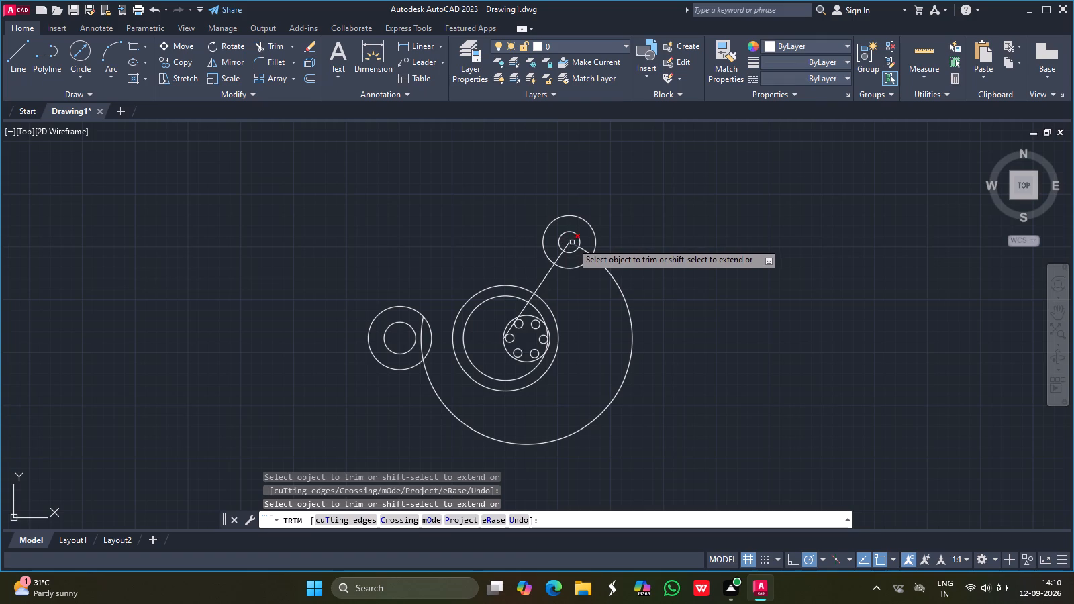
pyautogui.click(587, 252)
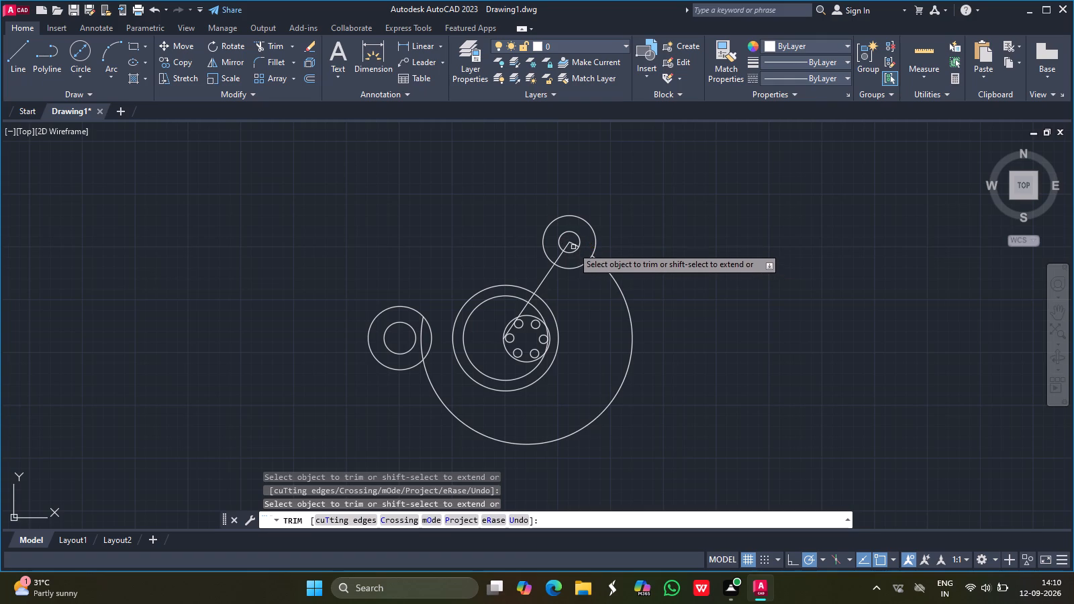
pyautogui.click(571, 244)
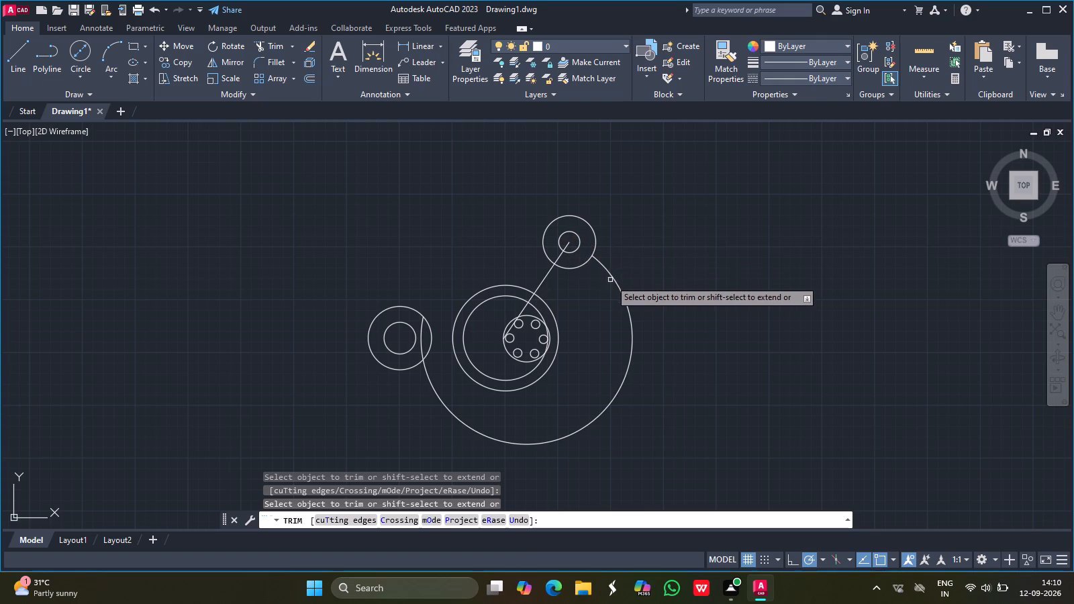
pyautogui.click(614, 281)
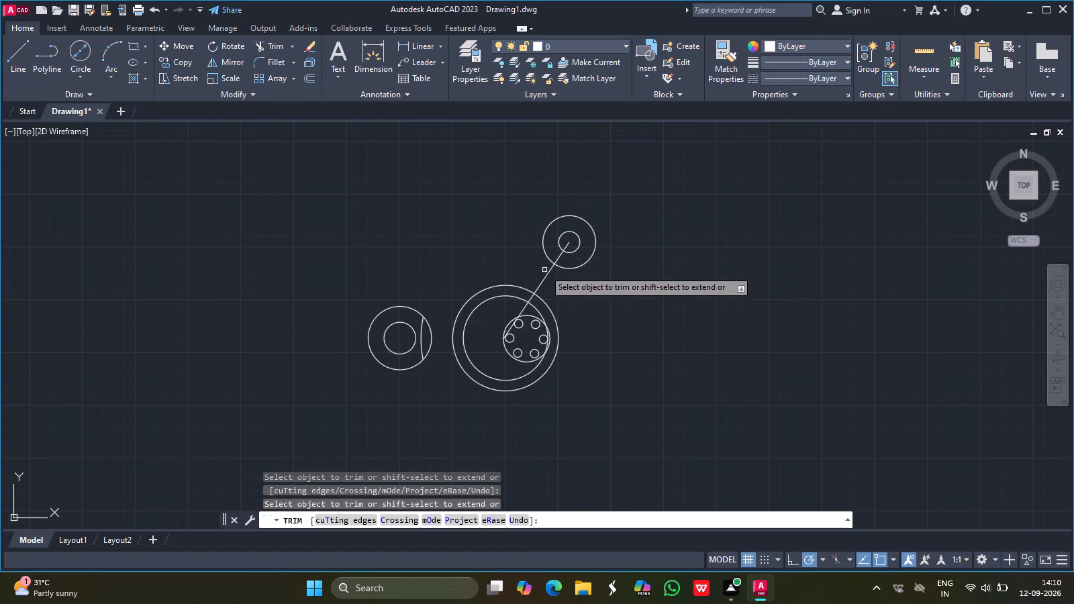
# Trim away every segment of the slanted construction line between the upper diameter-20 circle and the arrayed hole group.
pyautogui.click(547, 276)
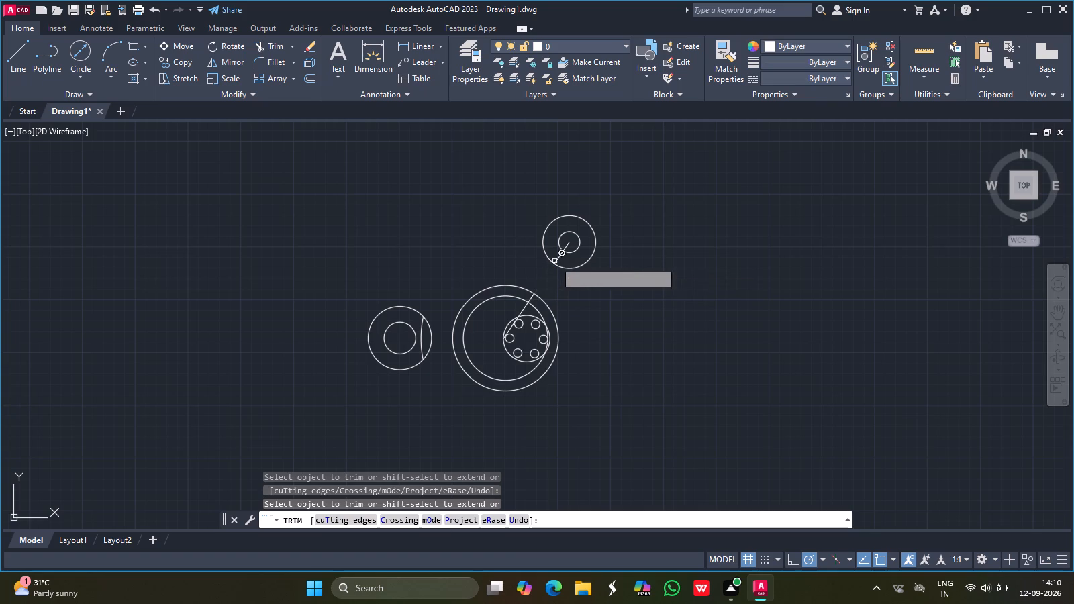
pyautogui.click(558, 259)
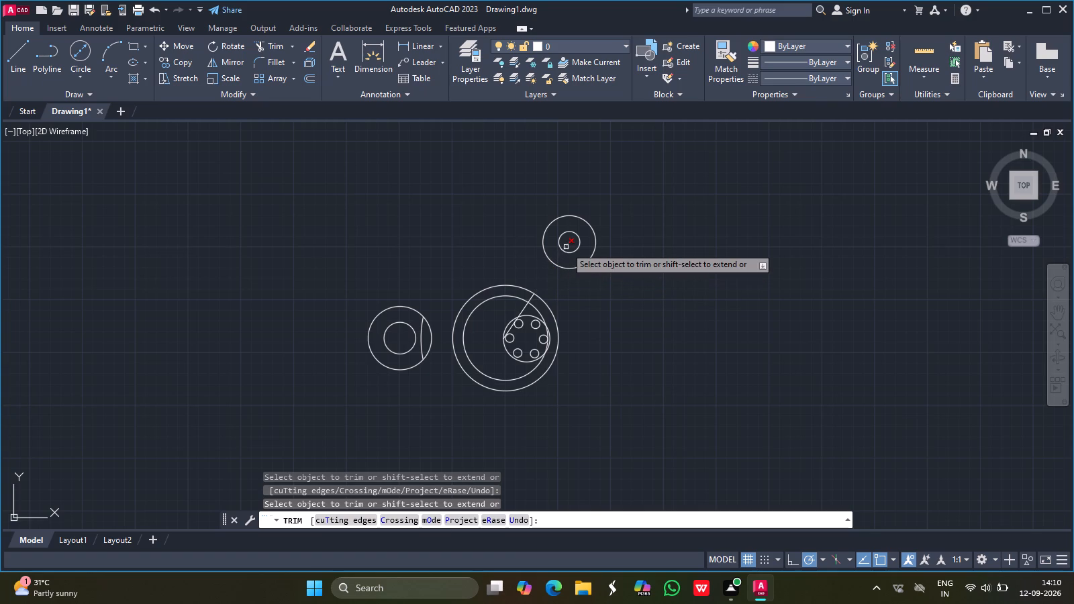
pyautogui.click(566, 247)
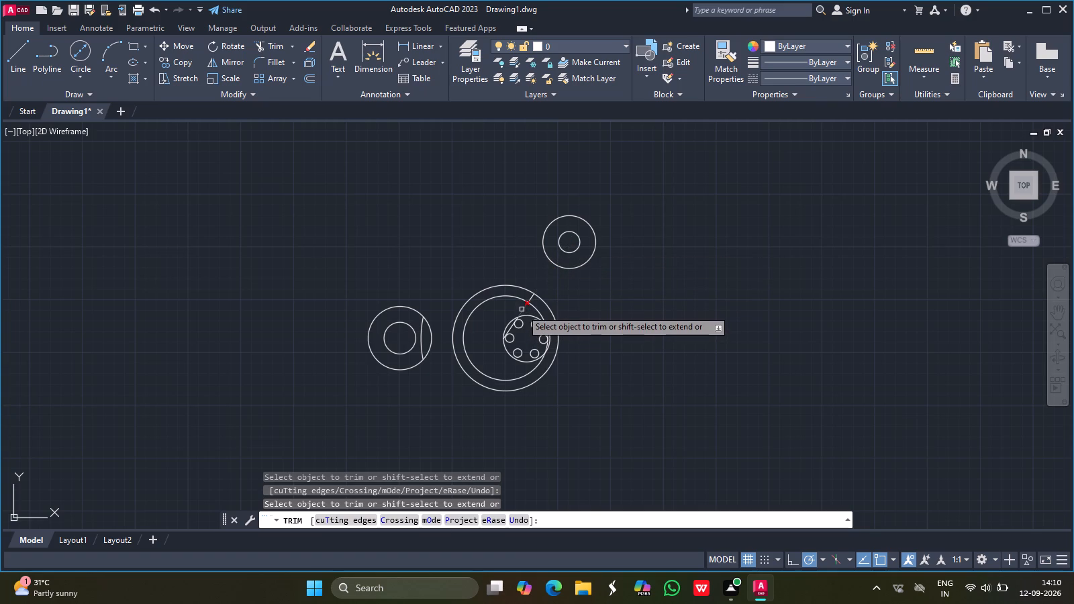
pyautogui.click(522, 309)
pyautogui.click(532, 299)
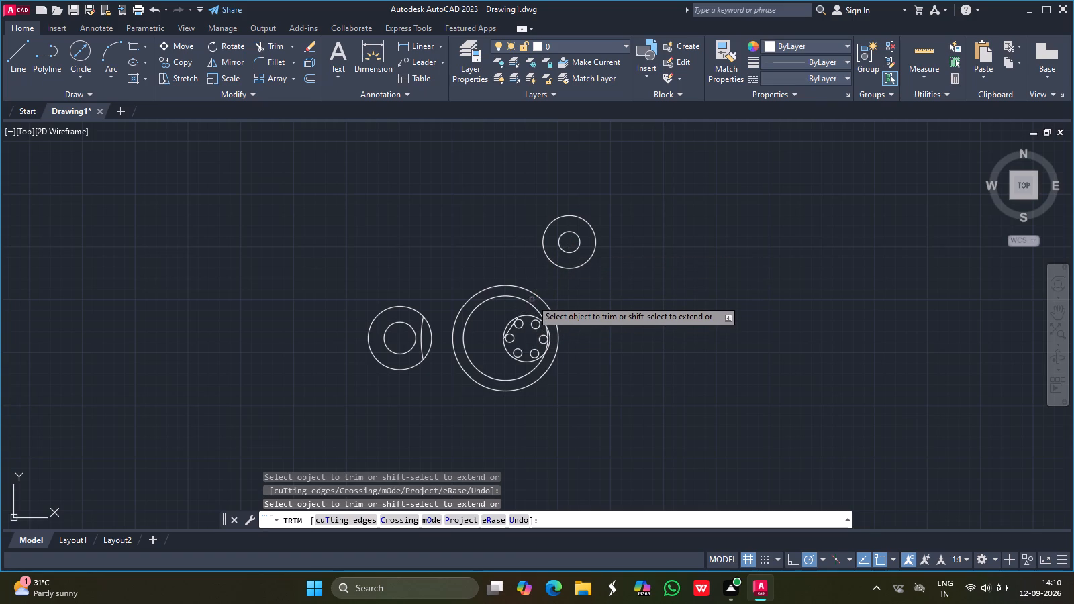
pyautogui.click(511, 330)
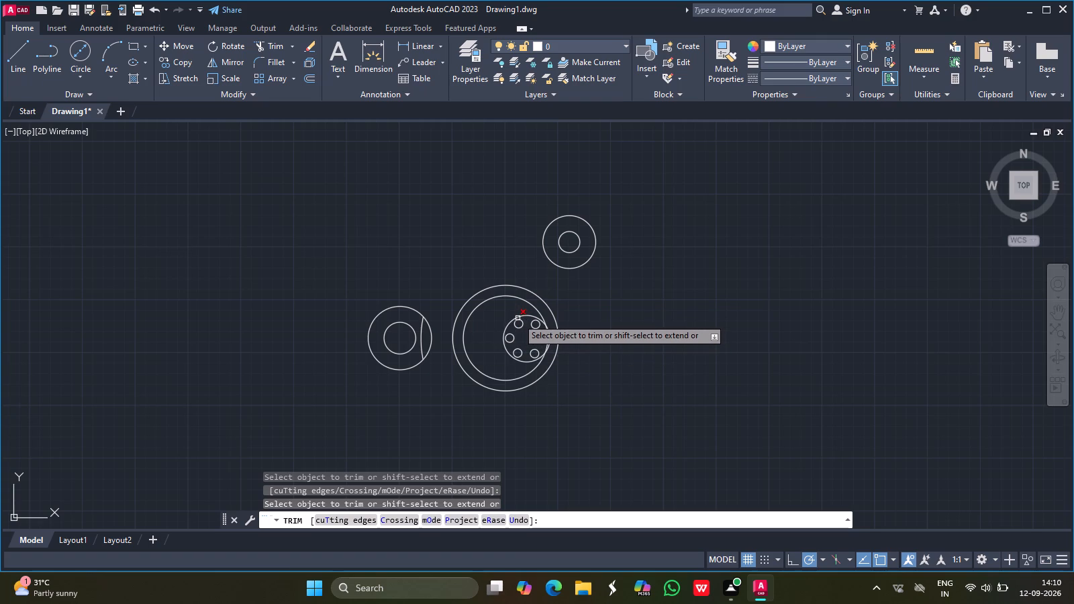
pyautogui.click(518, 318)
pyautogui.press('Escape')
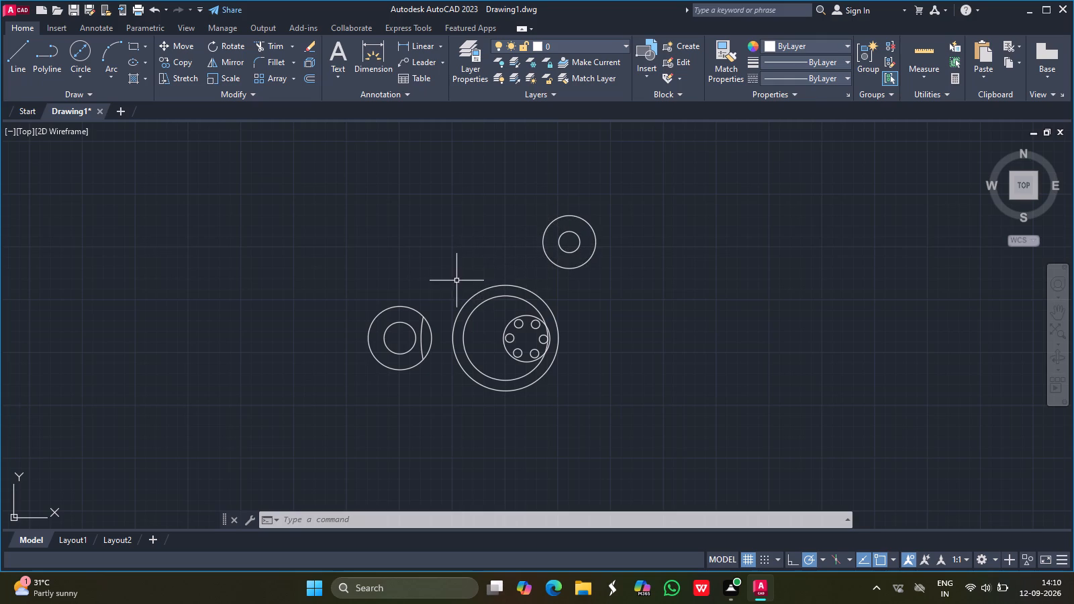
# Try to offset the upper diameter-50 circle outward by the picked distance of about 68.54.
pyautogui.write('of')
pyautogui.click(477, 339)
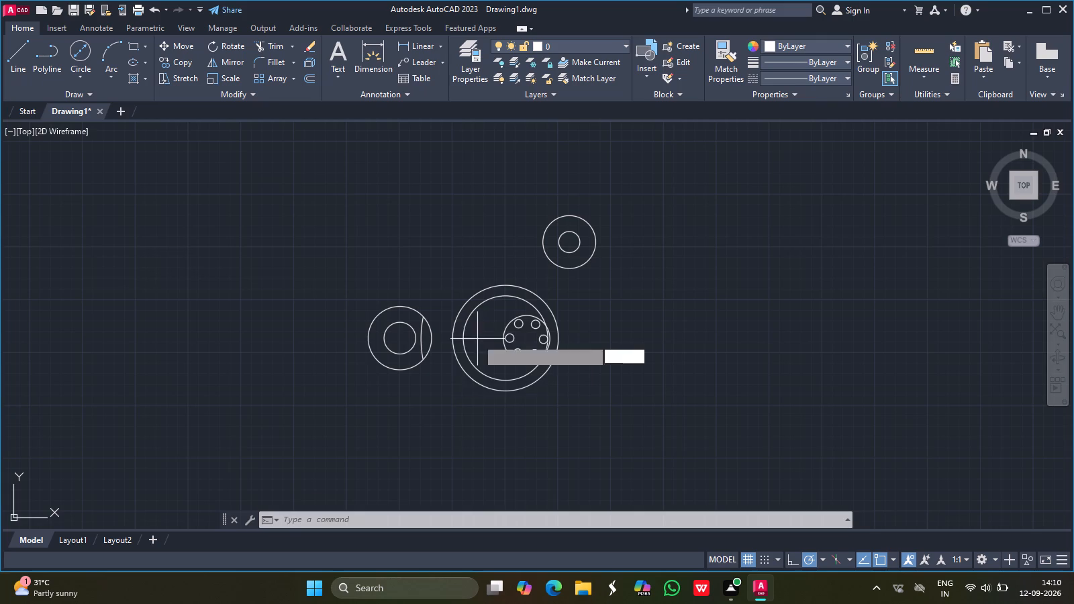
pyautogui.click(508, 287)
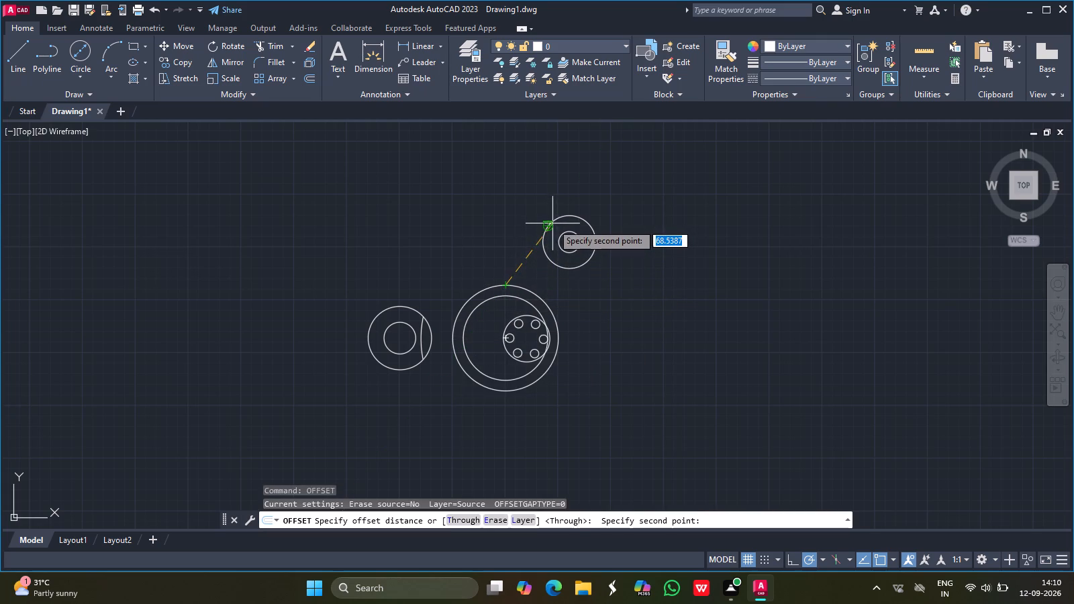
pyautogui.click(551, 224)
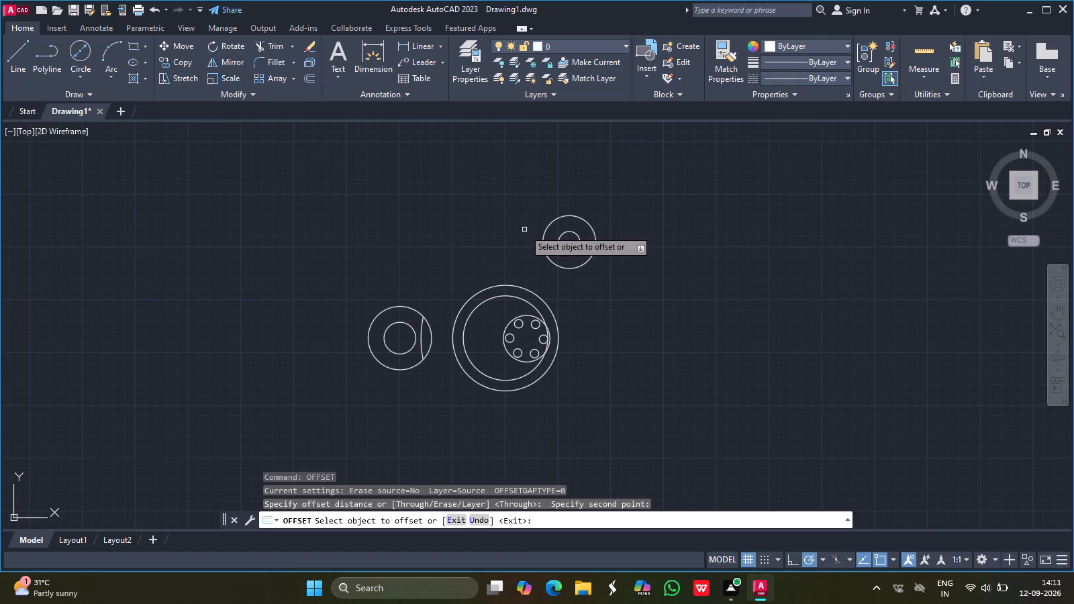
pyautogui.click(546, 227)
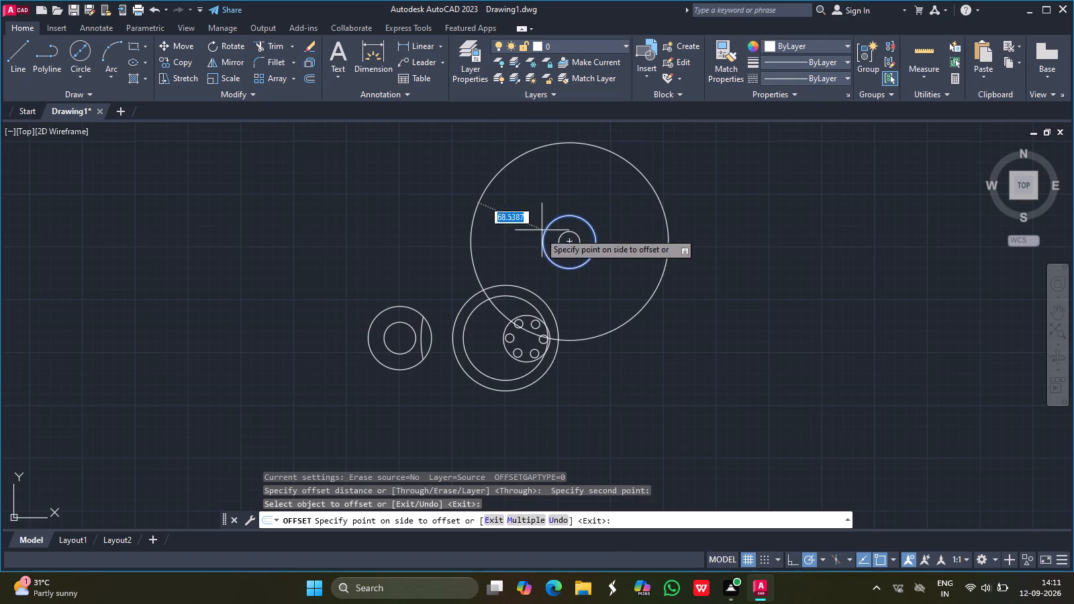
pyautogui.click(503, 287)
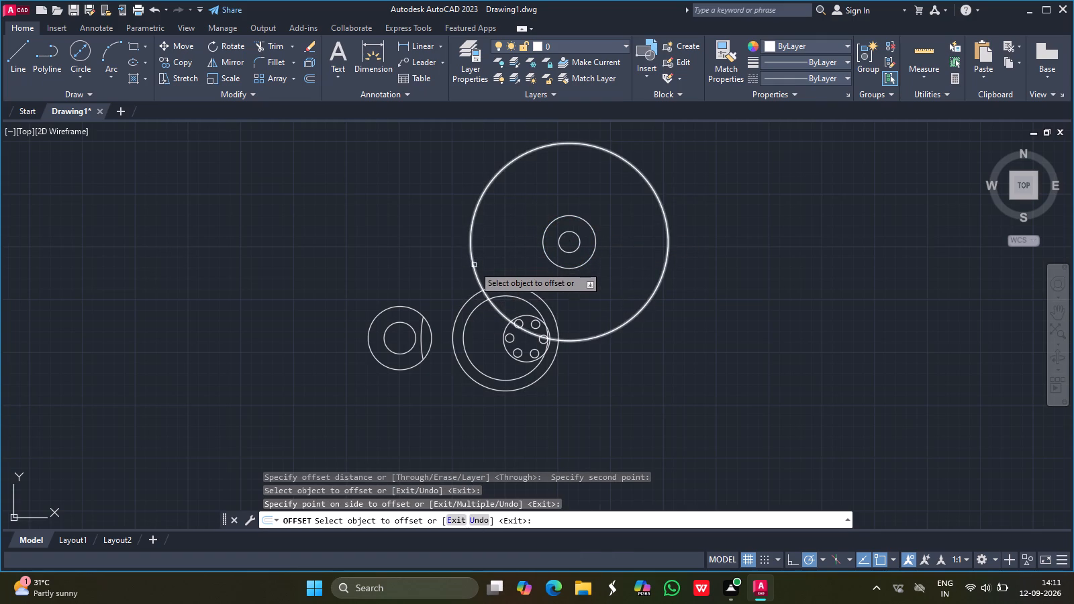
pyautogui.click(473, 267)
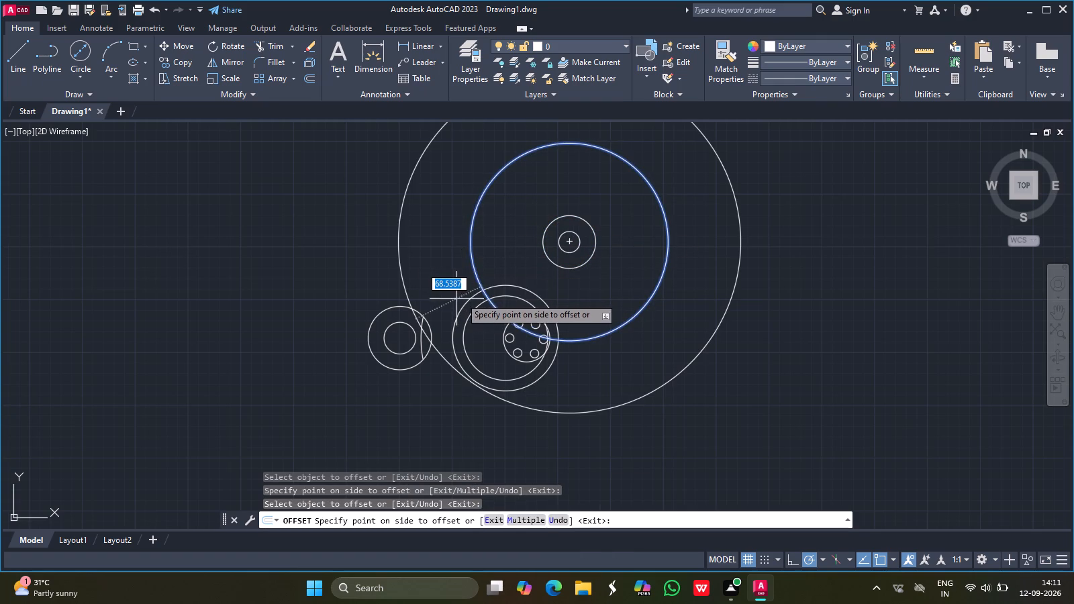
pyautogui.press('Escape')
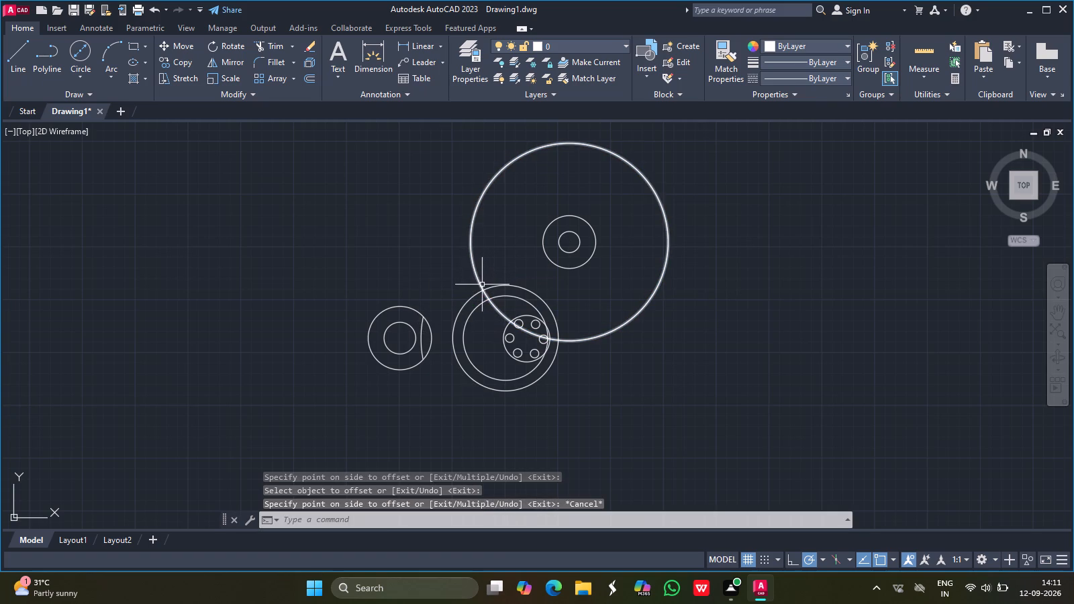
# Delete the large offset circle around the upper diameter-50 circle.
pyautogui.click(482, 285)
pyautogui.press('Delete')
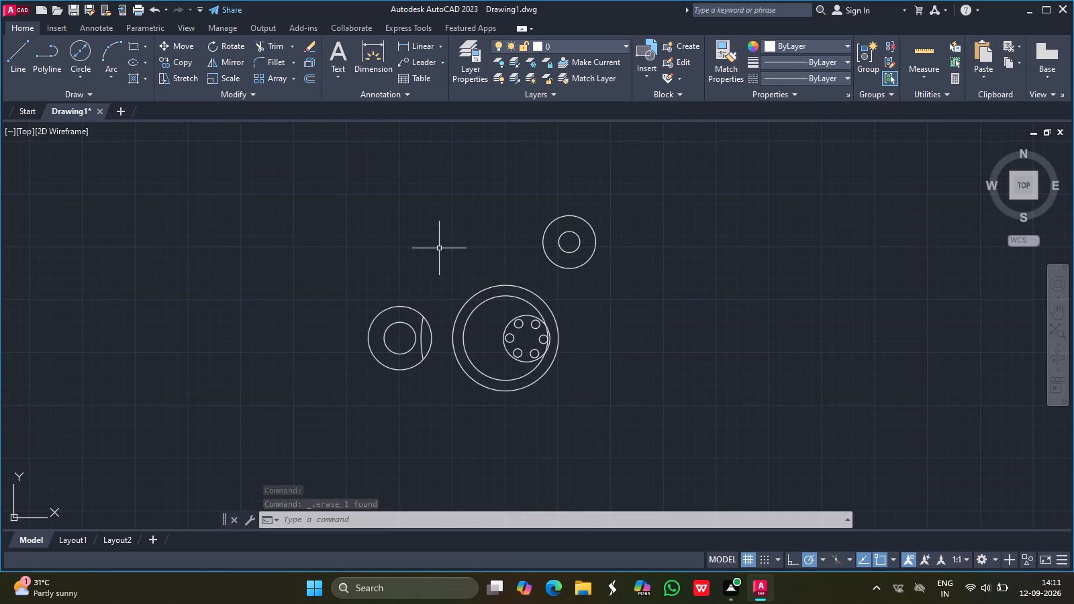
# Draw a radius-60 circle tangent to the upper-left sides of the central outer circle and the upper diameter-50 circle.
pyautogui.click(91, 79)
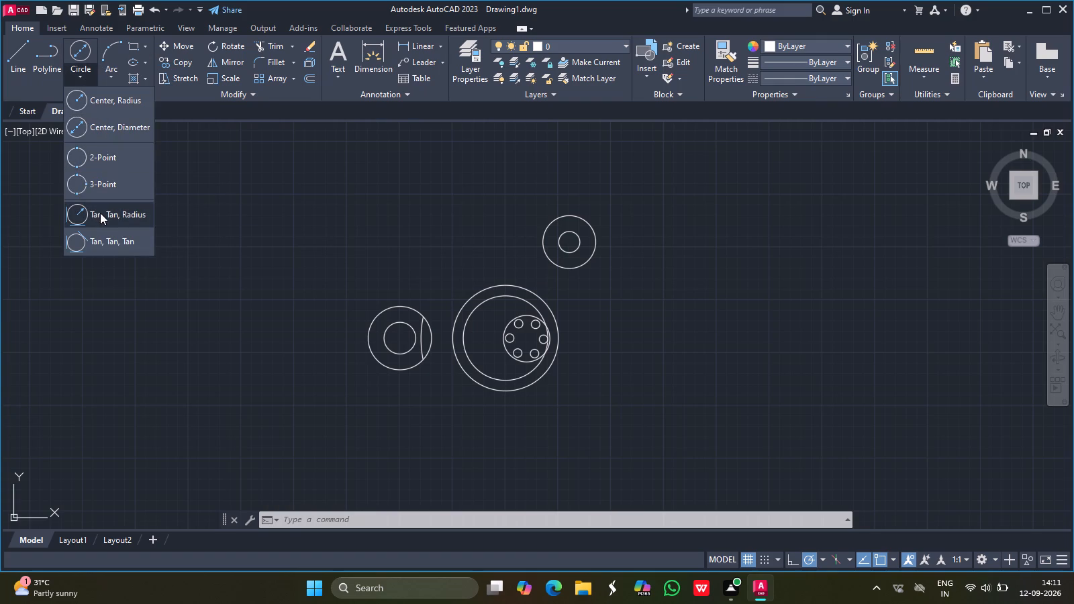
pyautogui.click(100, 213)
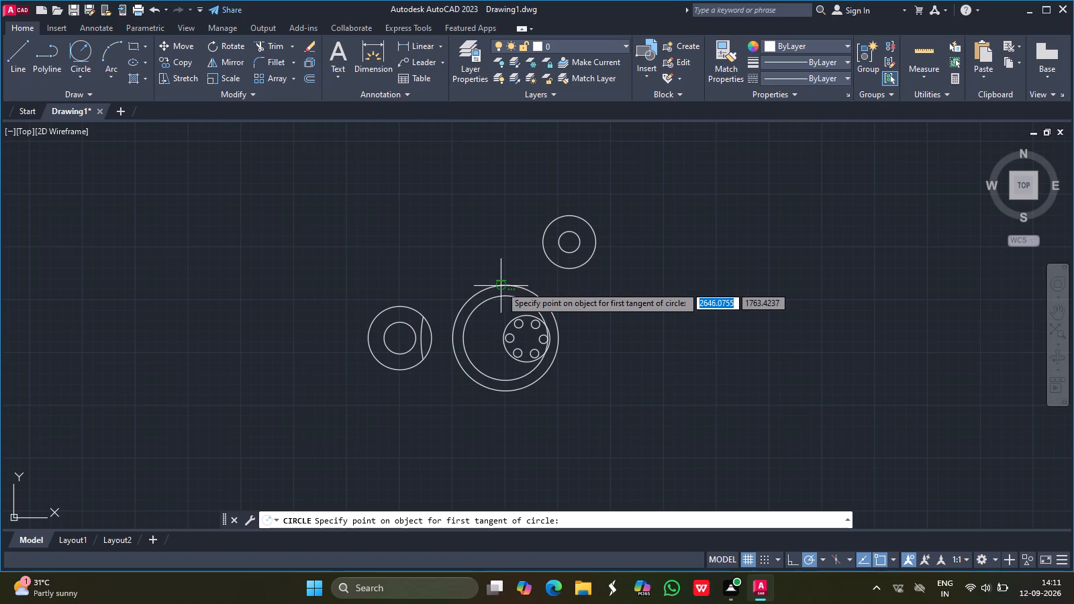
pyautogui.click(501, 286)
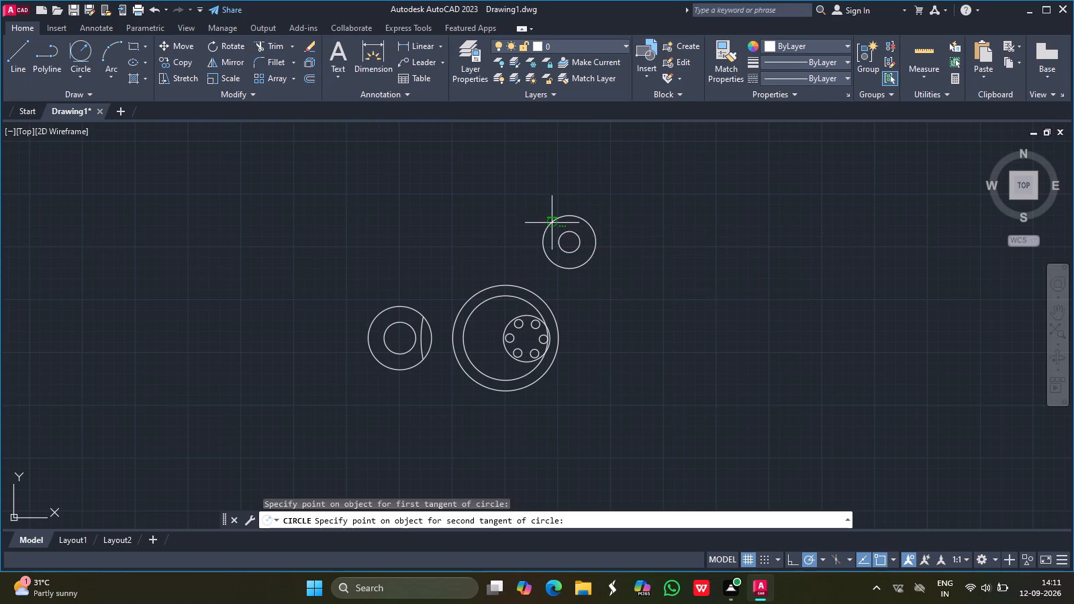
pyautogui.click(552, 223)
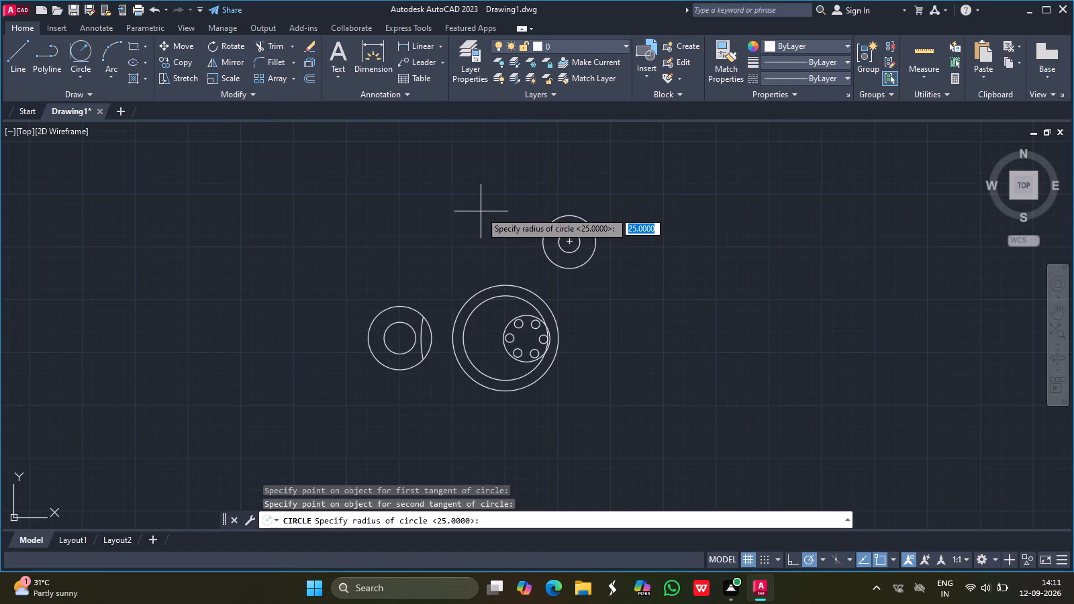
pyautogui.write('60')
pyautogui.press('Return')
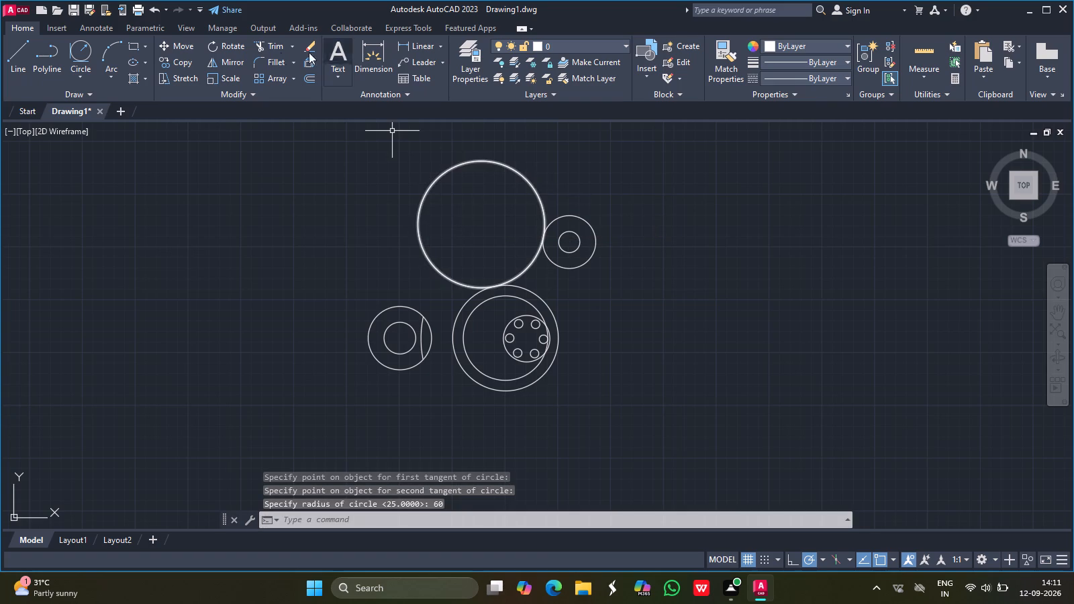
# Trim the radius-60 circle to leave only the concave arc joining the central outer circle and the diameter-50 circle.
pyautogui.click(276, 52)
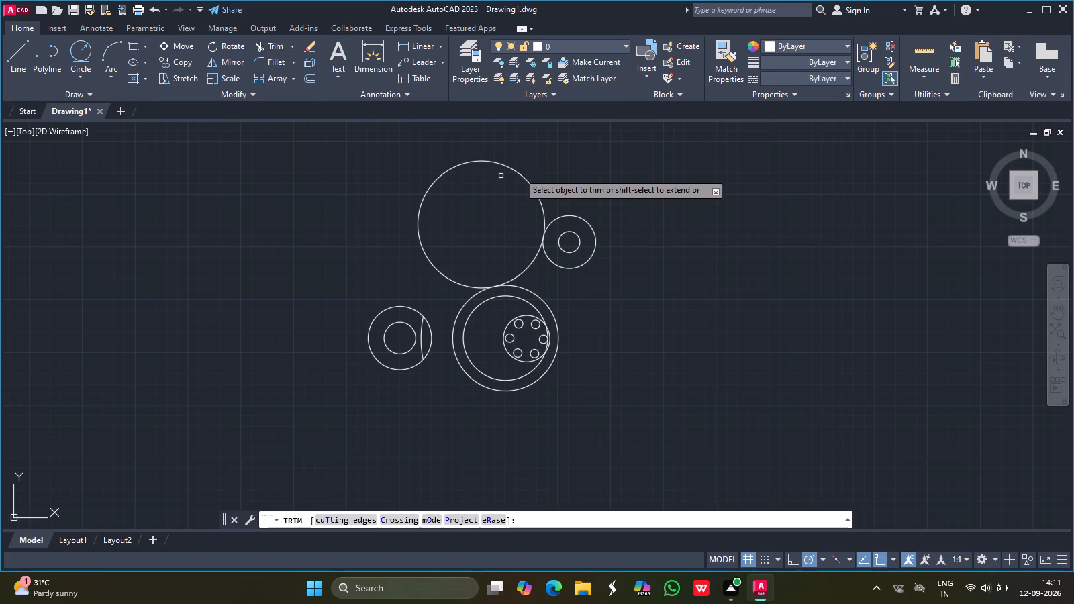
pyautogui.click(507, 167)
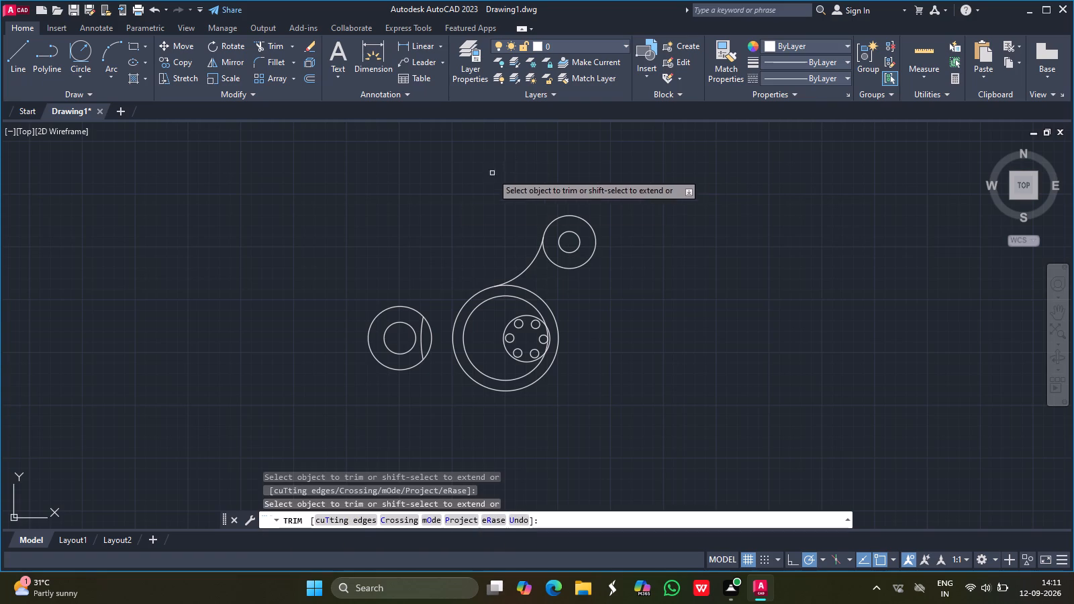
pyautogui.press('Escape')
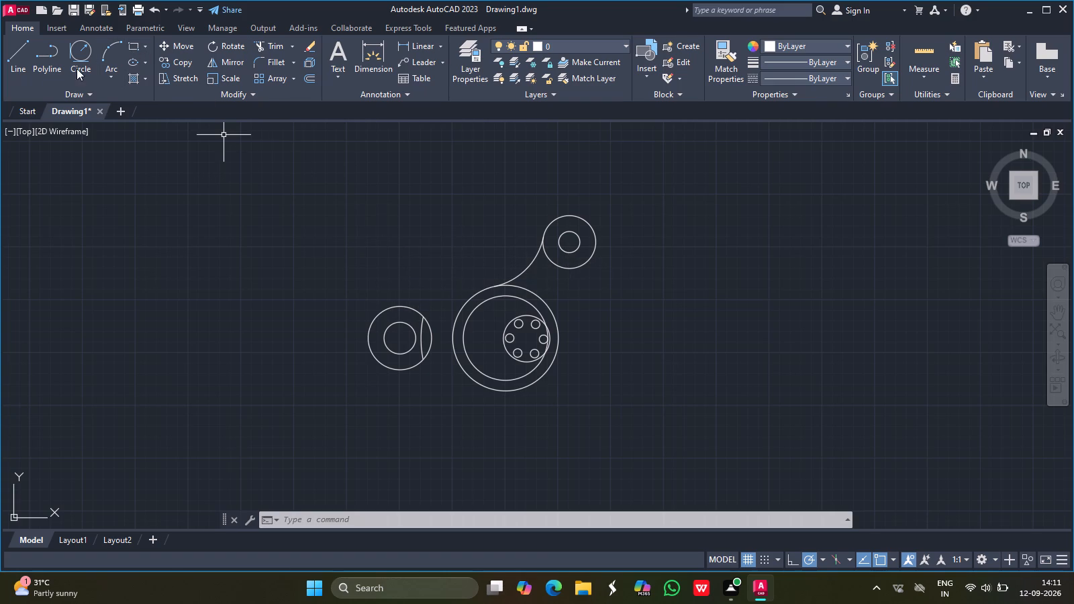
# Draw a second radius-60 circle tangent to the right sides of the upper diameter-50 circle and the central outer circle.
pyautogui.click(81, 52)
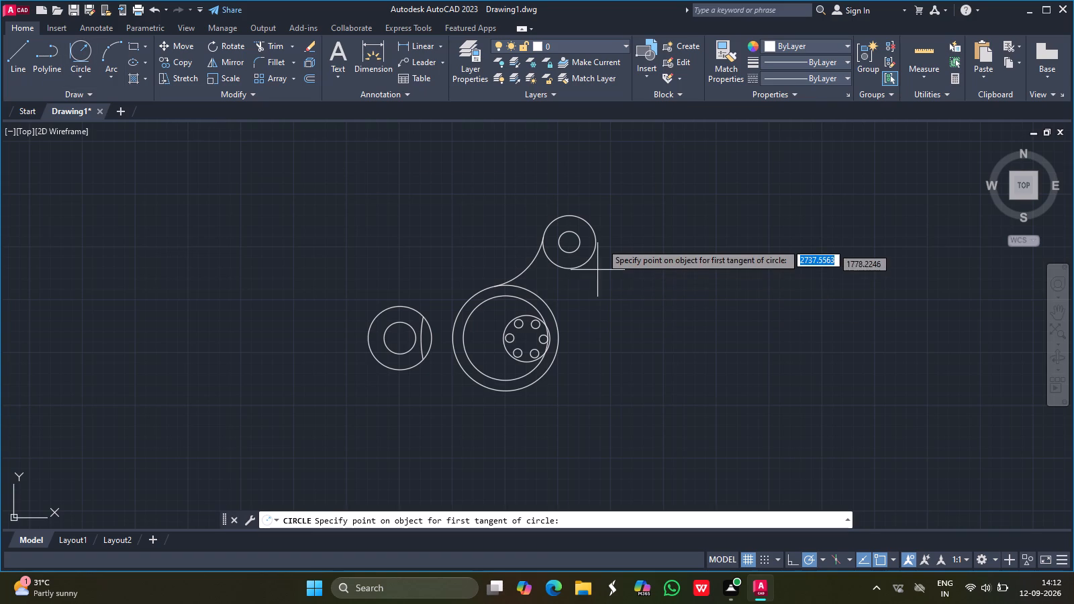
pyautogui.click(594, 253)
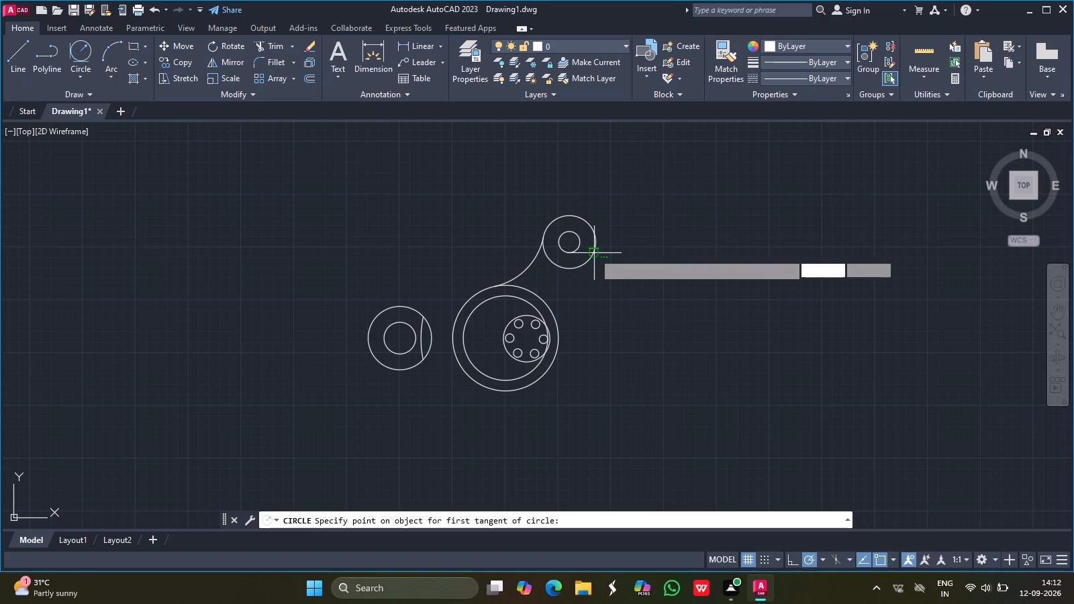
pyautogui.click(549, 368)
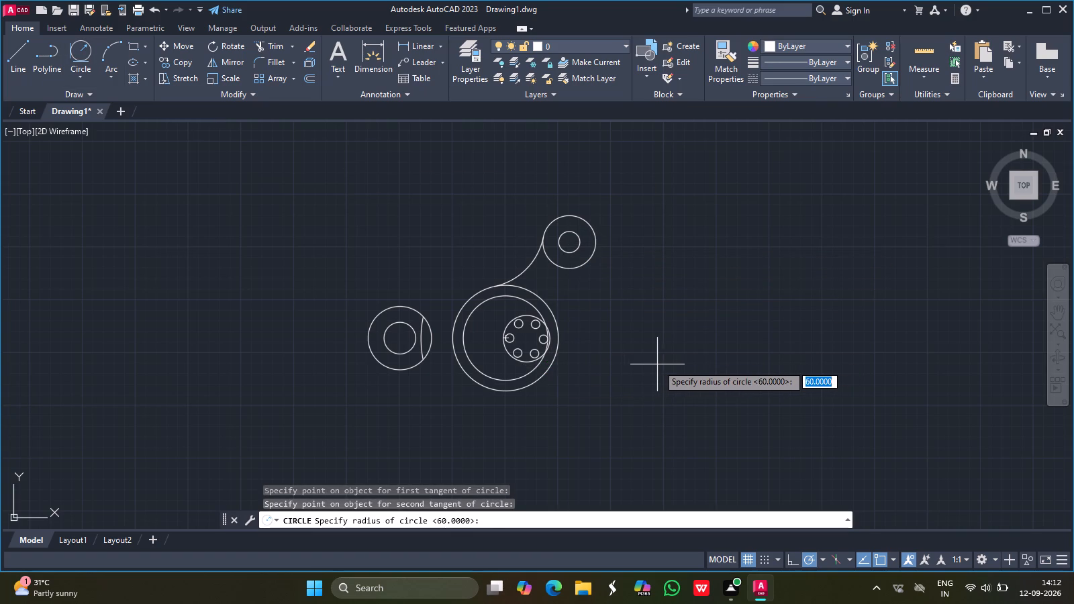
pyautogui.write('60')
pyautogui.press('Return')
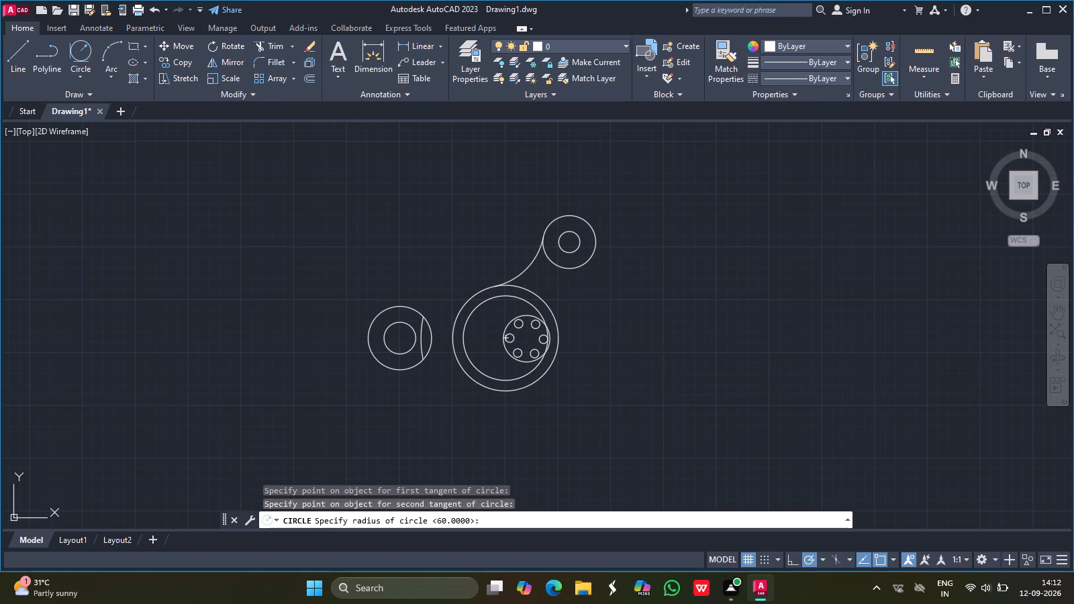
# Trim the second radius-60 circle to leave only the concave arc joining the upper circle and the central outer circle.
pyautogui.click(269, 45)
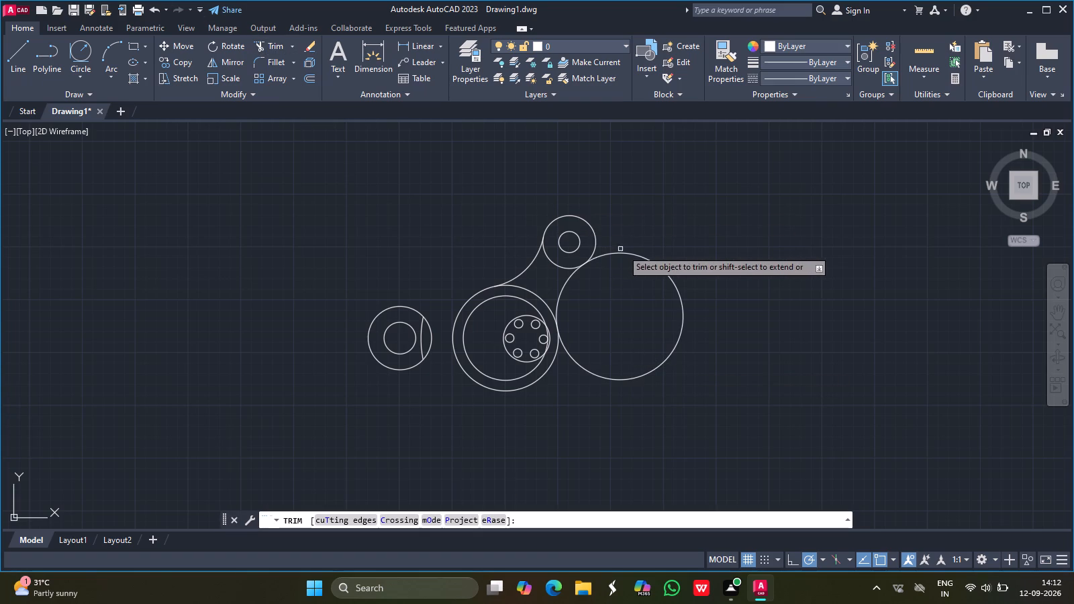
pyautogui.click(628, 254)
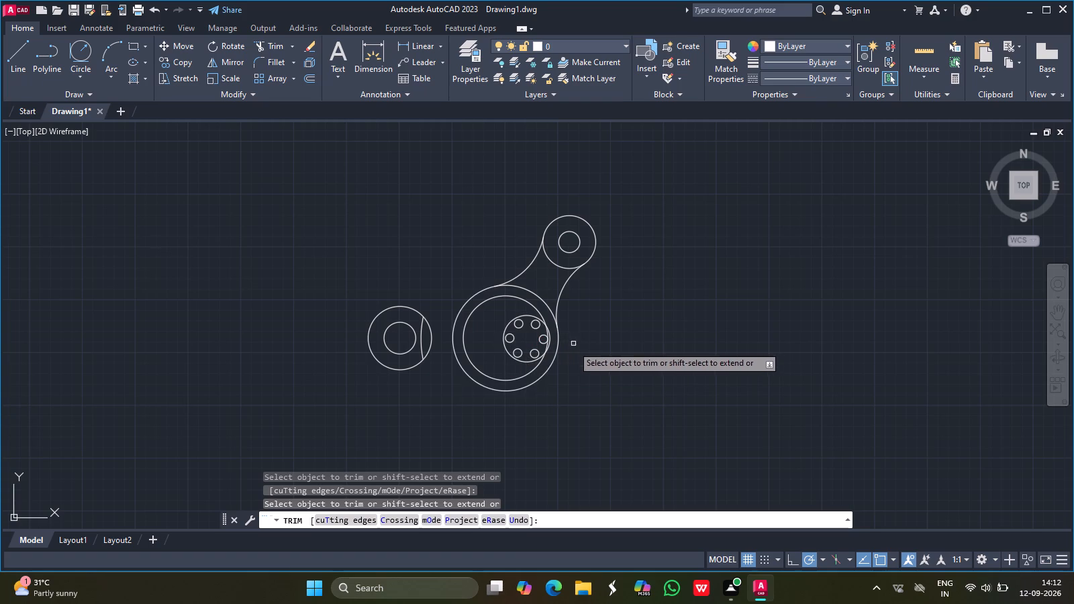
pyautogui.press('Escape')
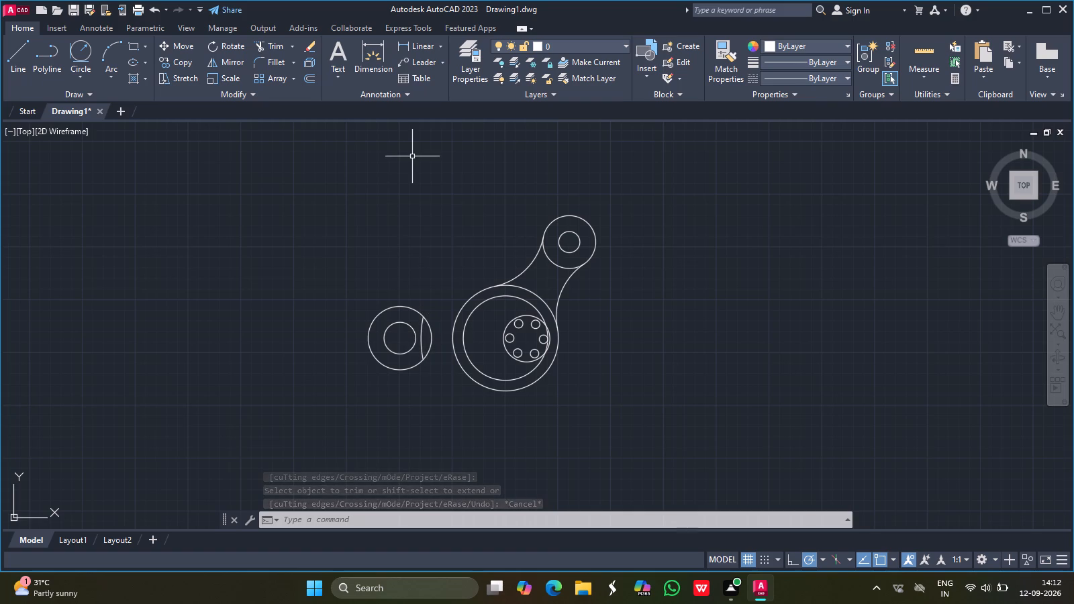
# Trim away the stray arc inside the outer circle of the left circle group.
pyautogui.click(275, 46)
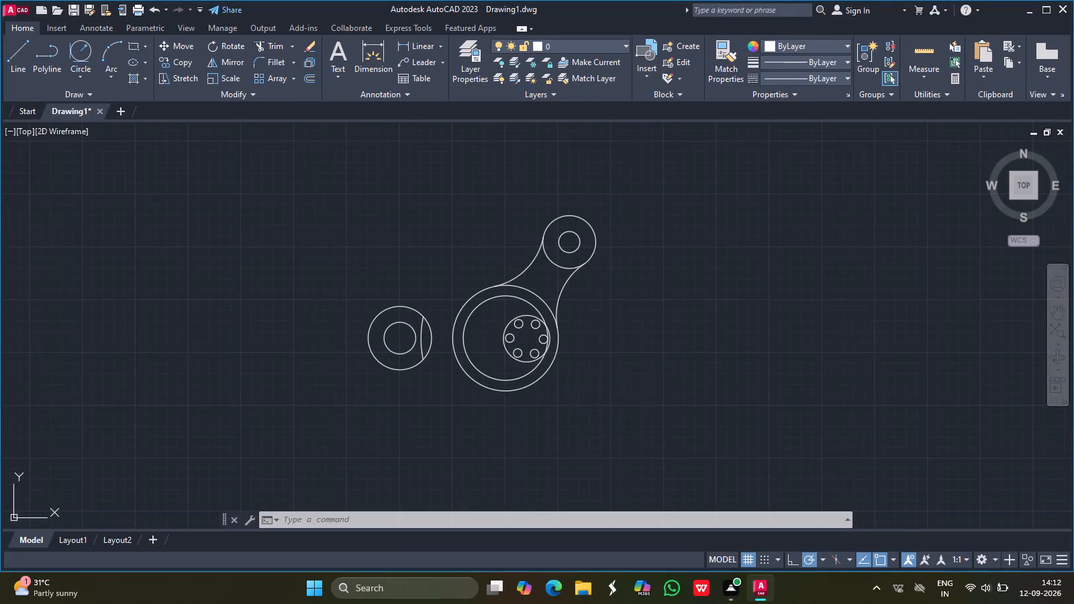
pyautogui.click(421, 338)
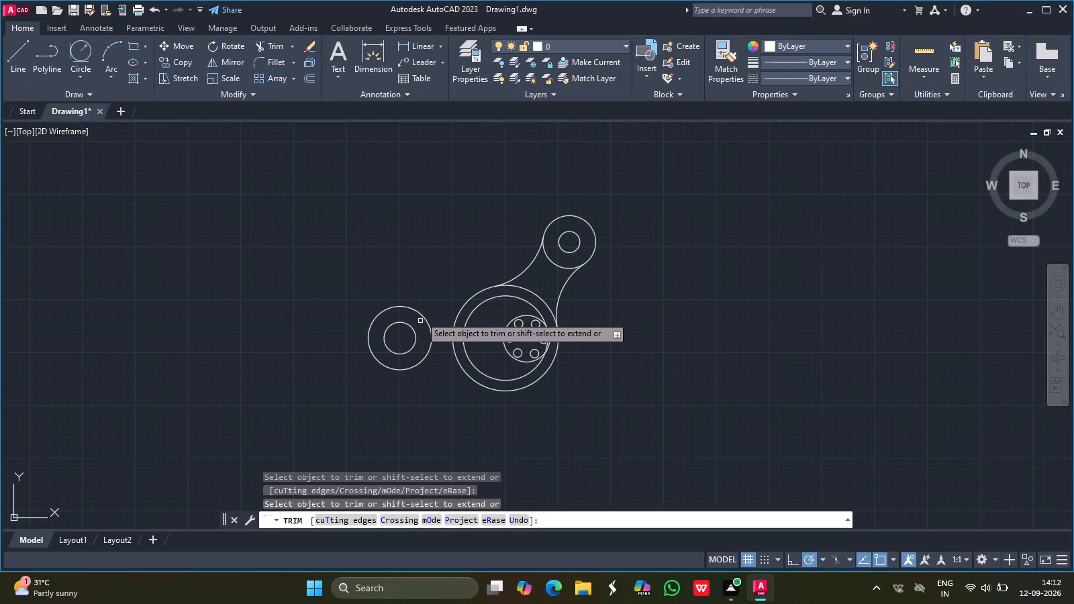
pyautogui.press('Escape')
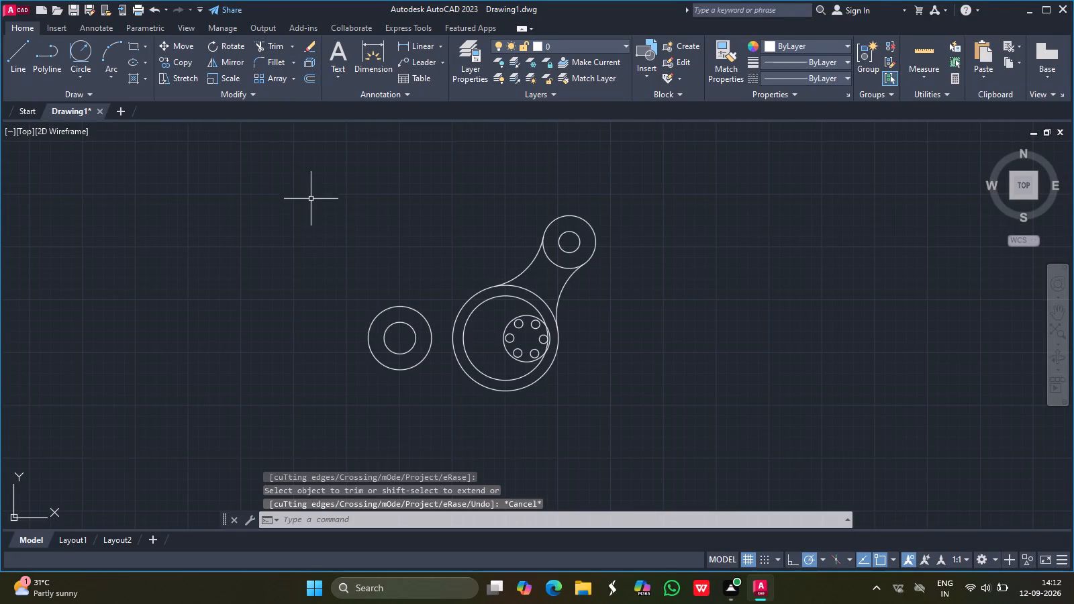
# Draw a radius-40 circle tangent to the upper sides of the left outer circle and the central outer circle.
pyautogui.click(77, 52)
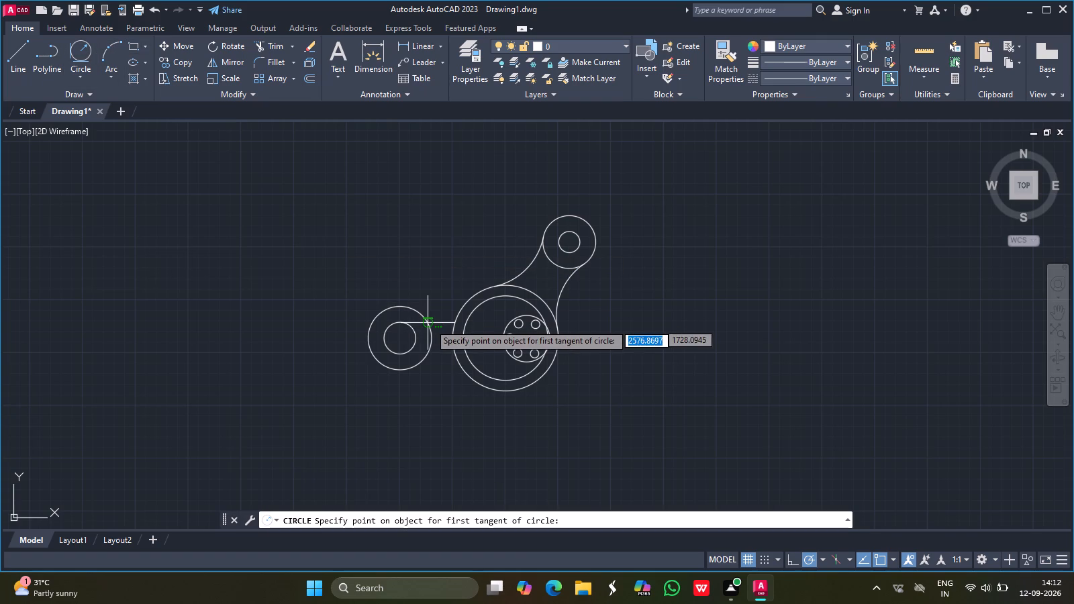
pyautogui.click(406, 305)
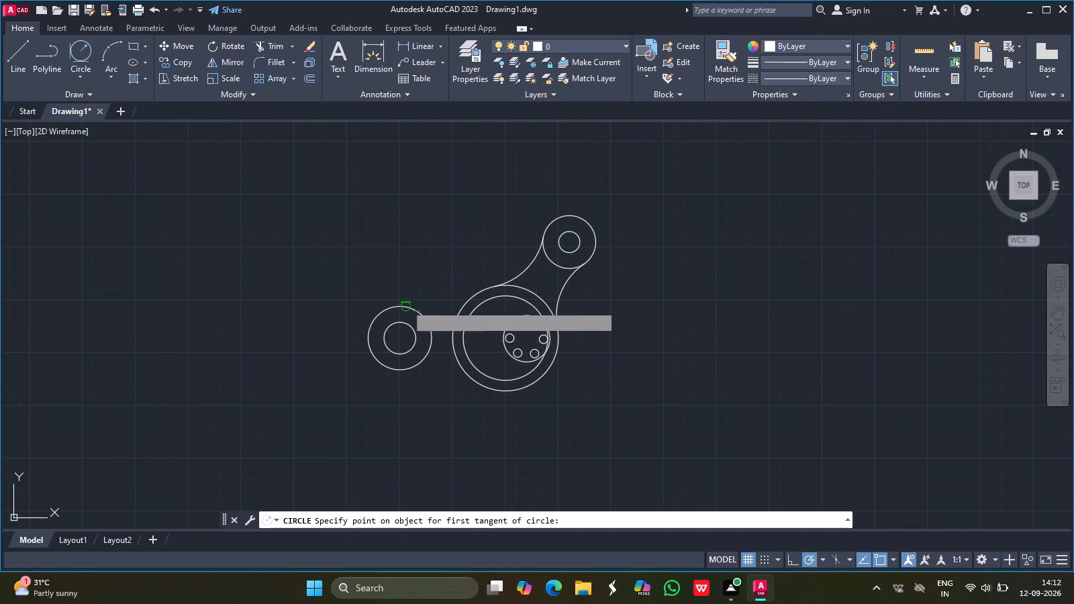
pyautogui.click(463, 301)
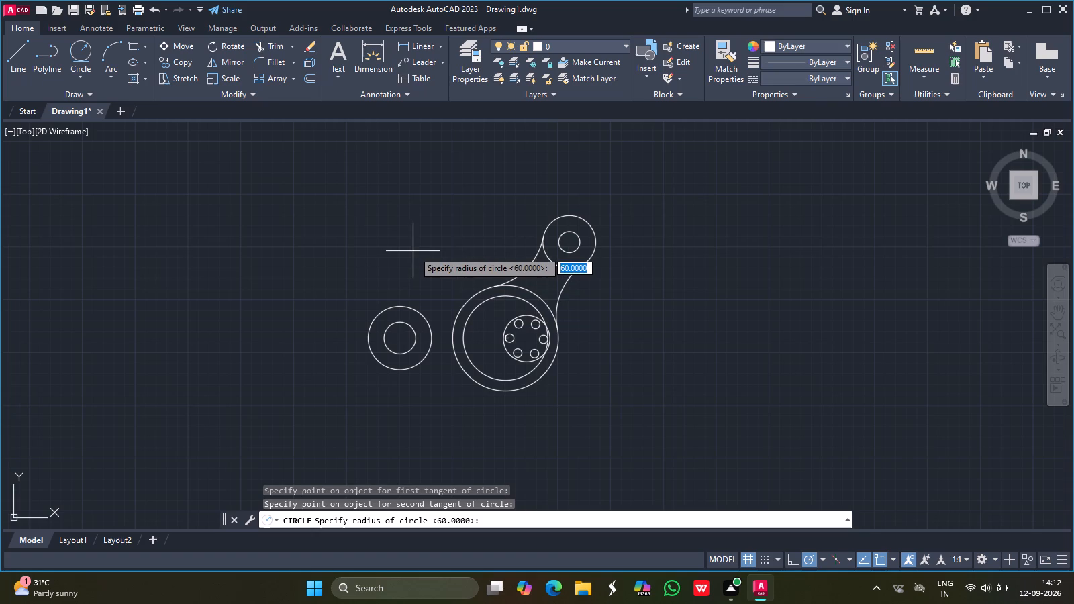
pyautogui.write('40')
pyautogui.press('Return')
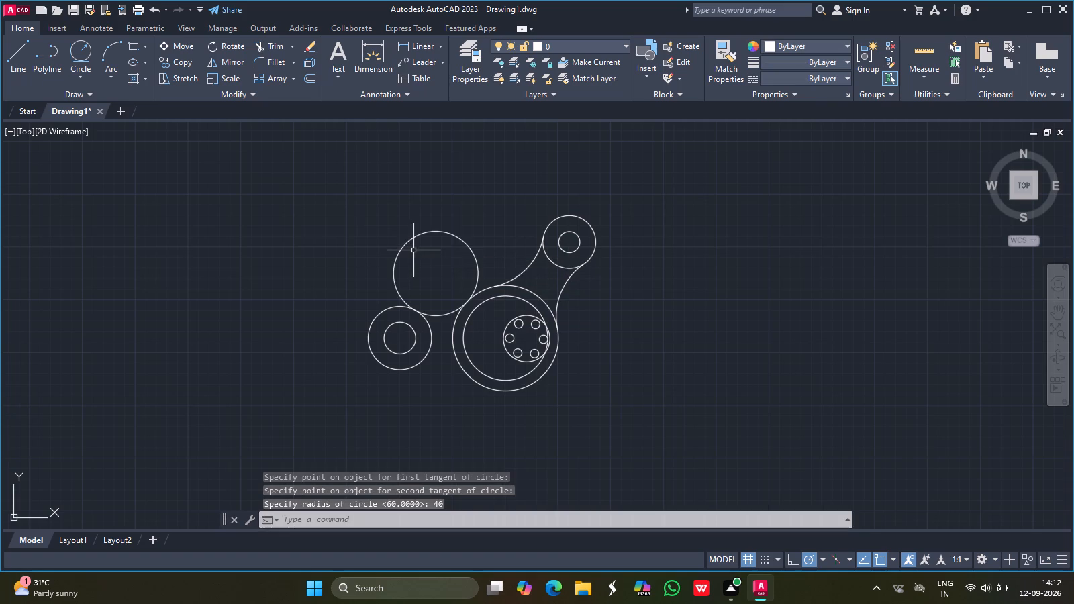
# Trim the radius-40 circle to leave only the concave arc joining the tops of the left and central outer circles.
pyautogui.click(273, 44)
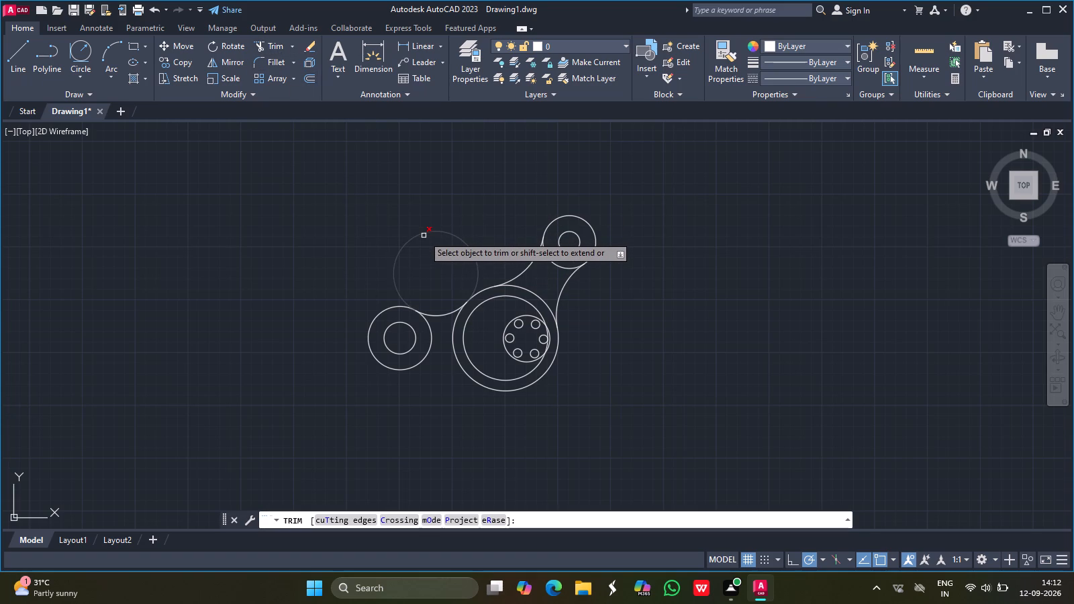
pyautogui.click(424, 236)
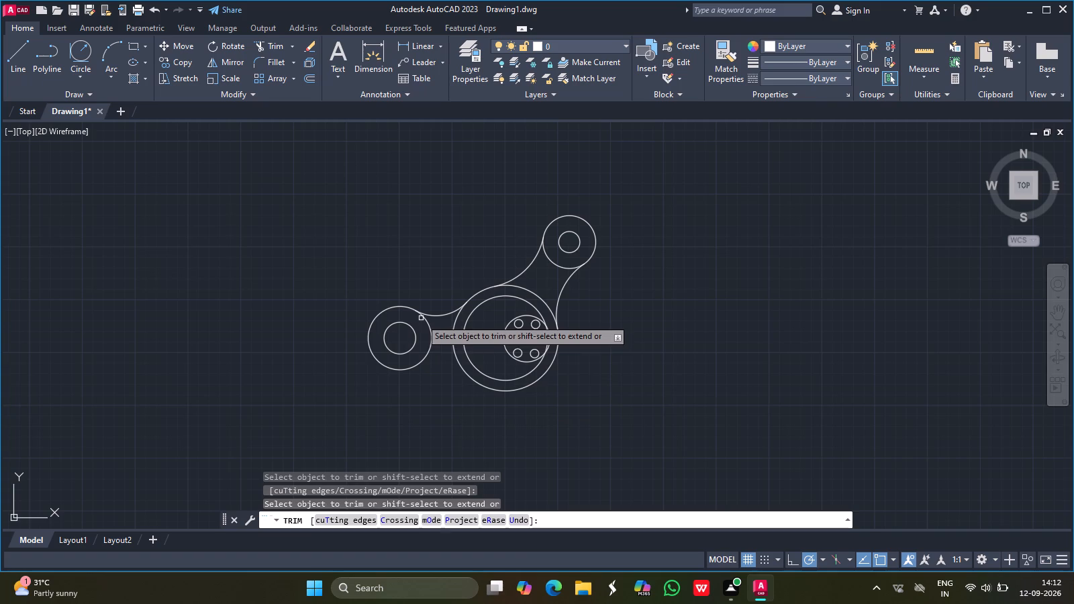
pyautogui.press('Escape')
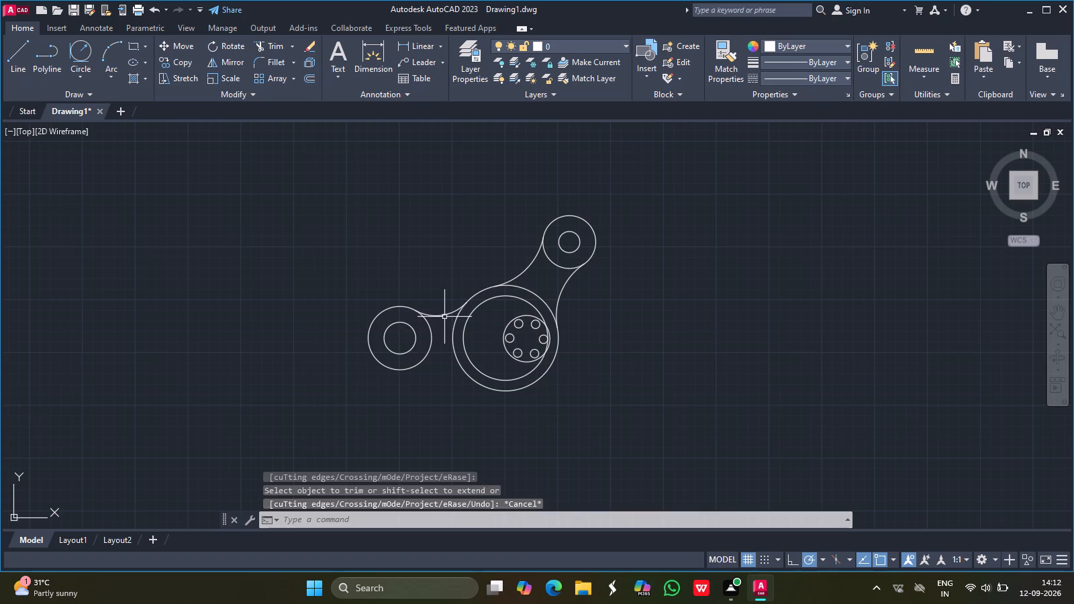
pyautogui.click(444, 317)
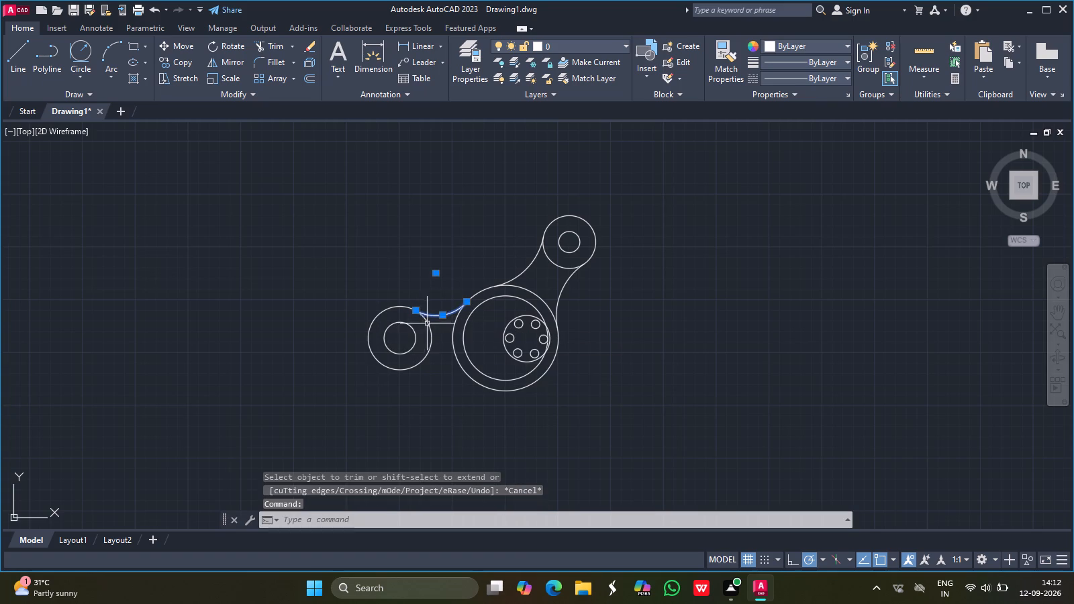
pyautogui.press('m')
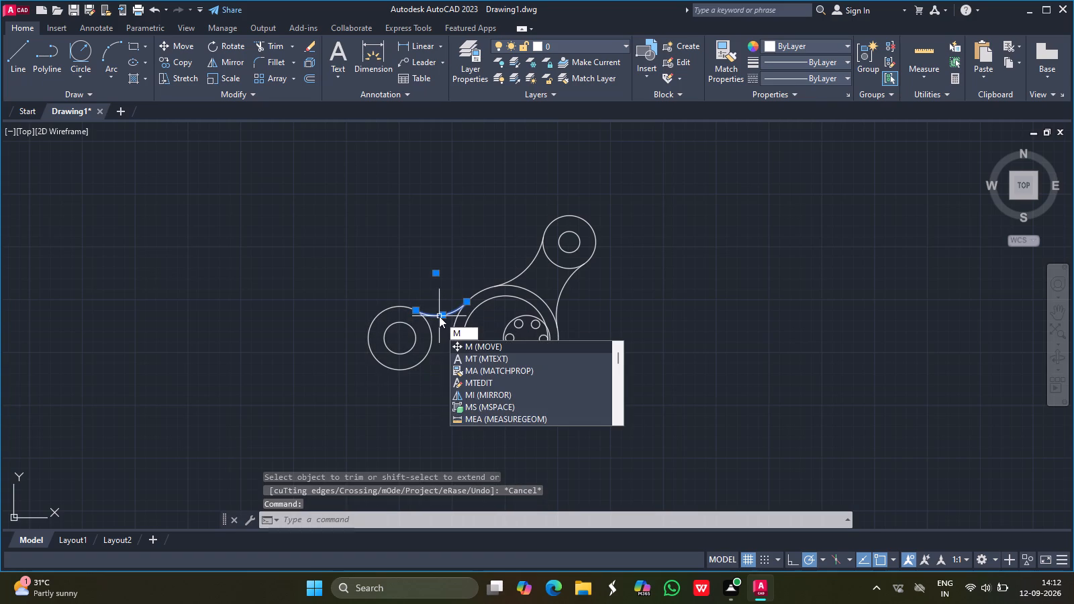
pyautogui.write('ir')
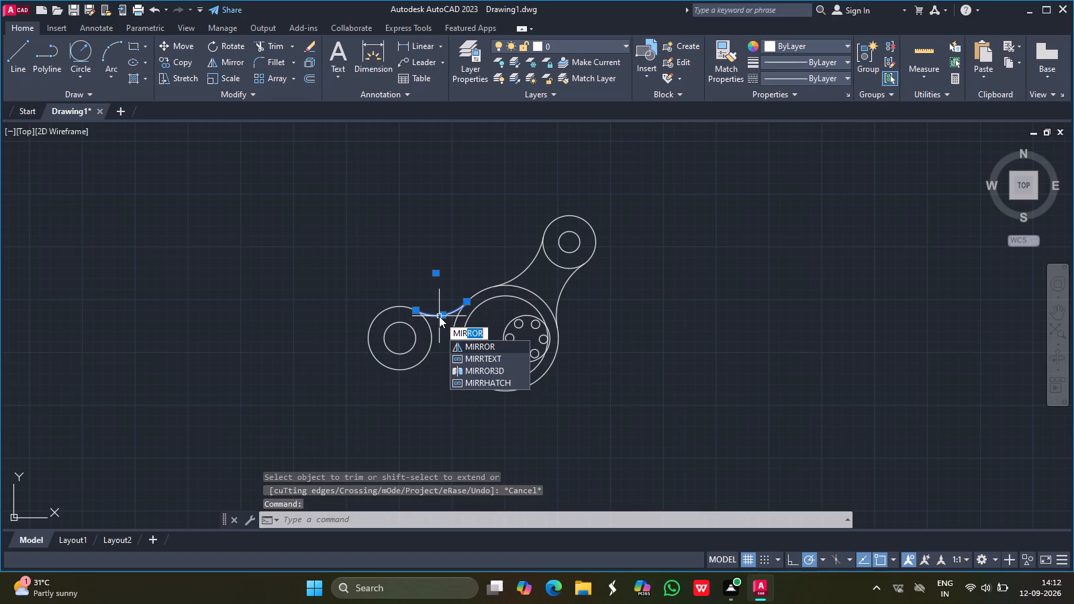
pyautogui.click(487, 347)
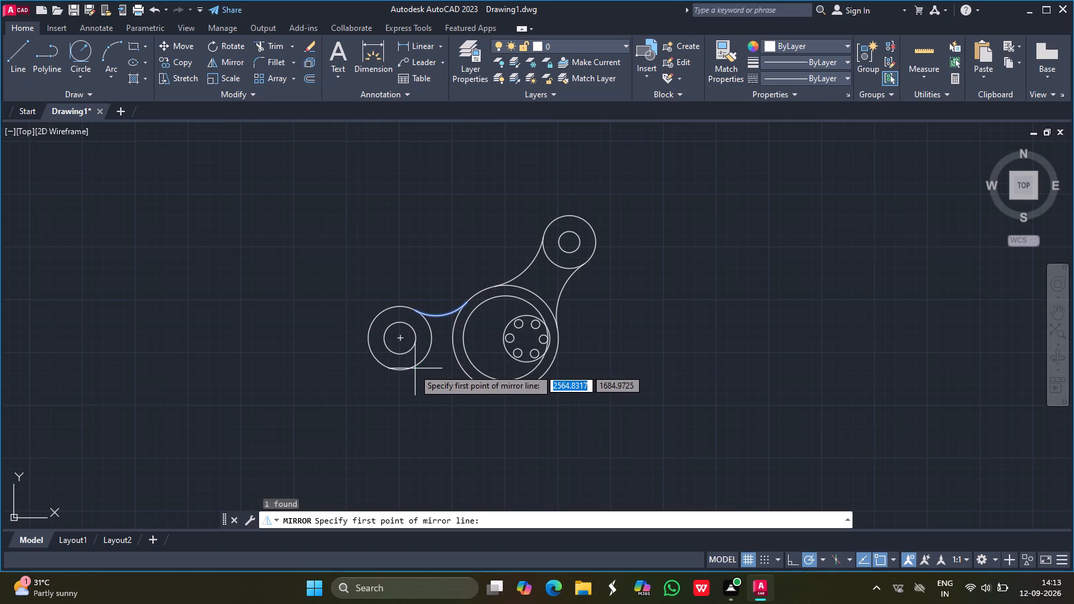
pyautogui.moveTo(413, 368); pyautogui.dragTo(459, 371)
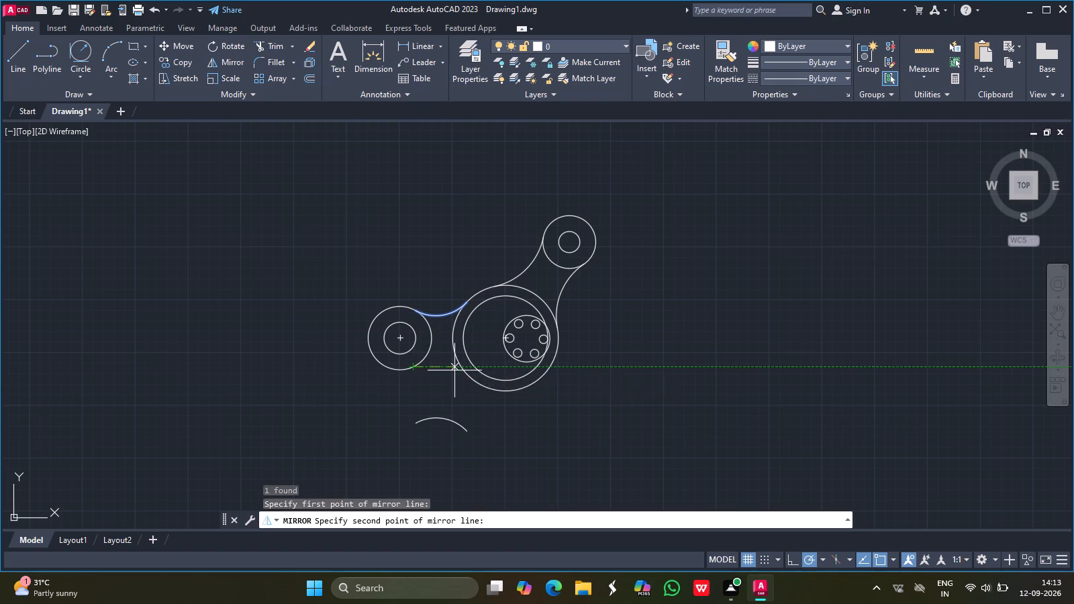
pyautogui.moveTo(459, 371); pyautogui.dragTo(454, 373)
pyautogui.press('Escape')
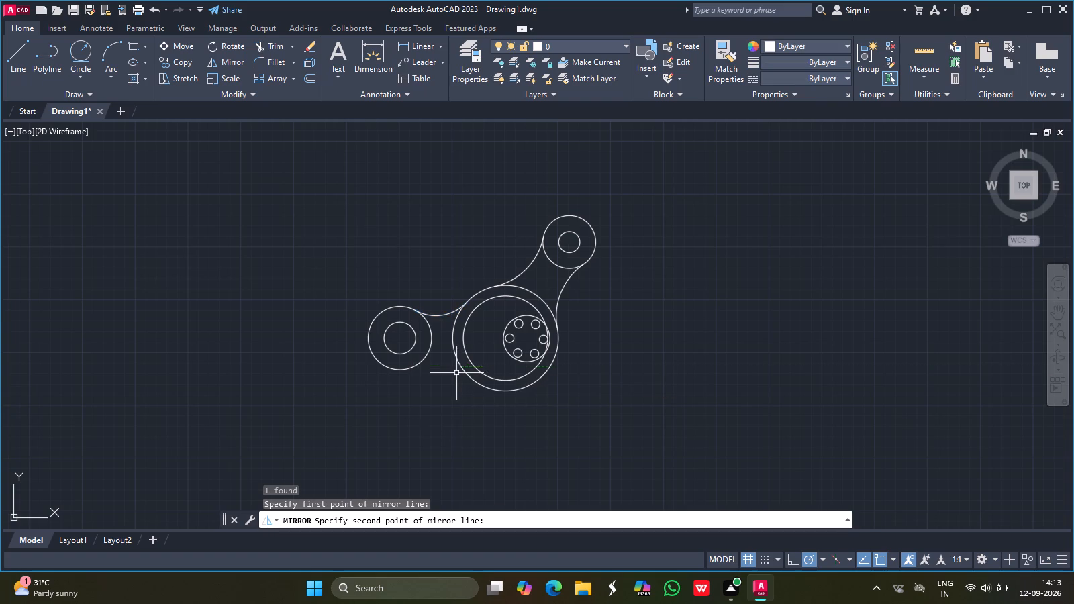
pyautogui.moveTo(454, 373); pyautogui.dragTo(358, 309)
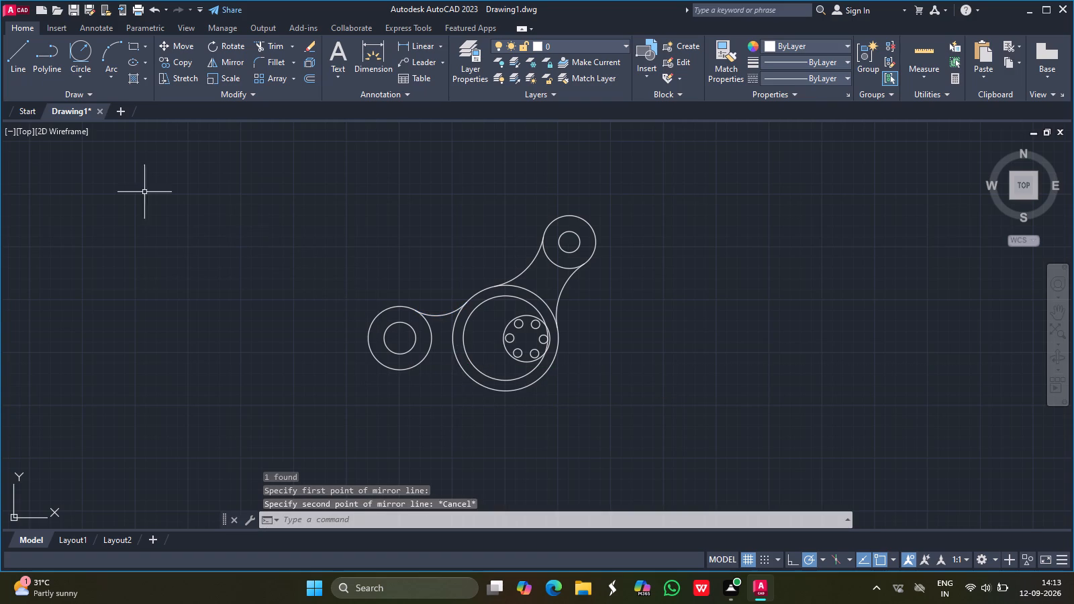
# Draw a second radius-40 circle tangent to the lower sides of the left outer circle and the central outer circle.
pyautogui.click(83, 47)
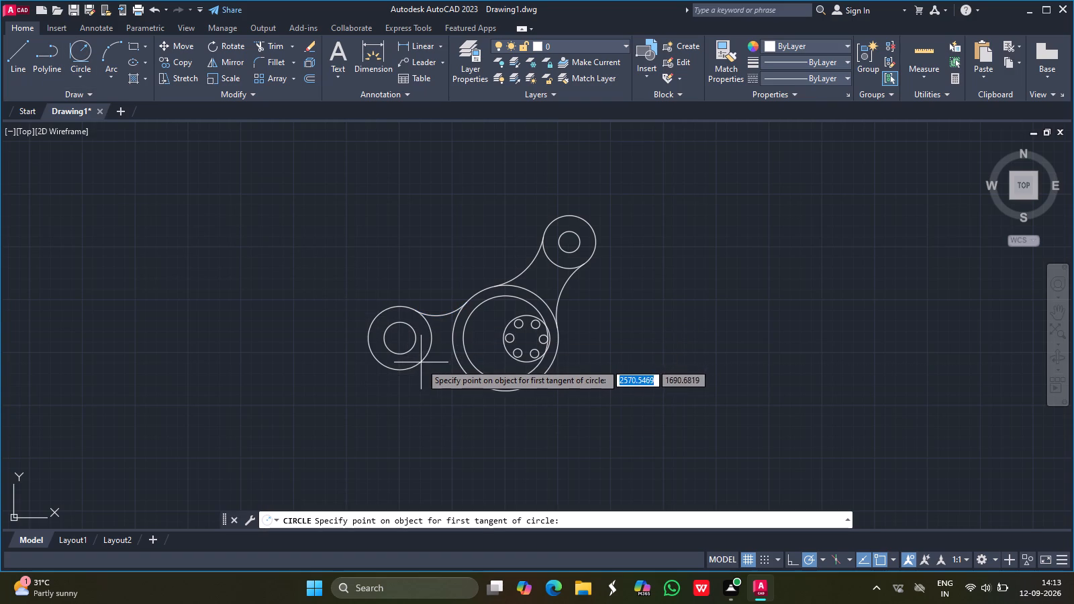
pyautogui.click(418, 366)
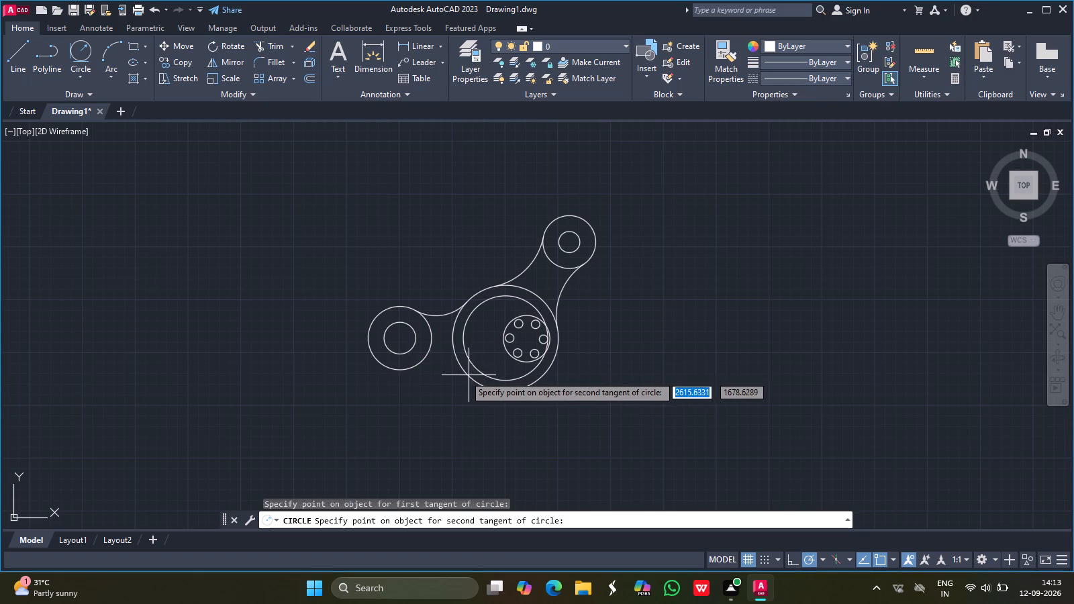
pyautogui.click(462, 372)
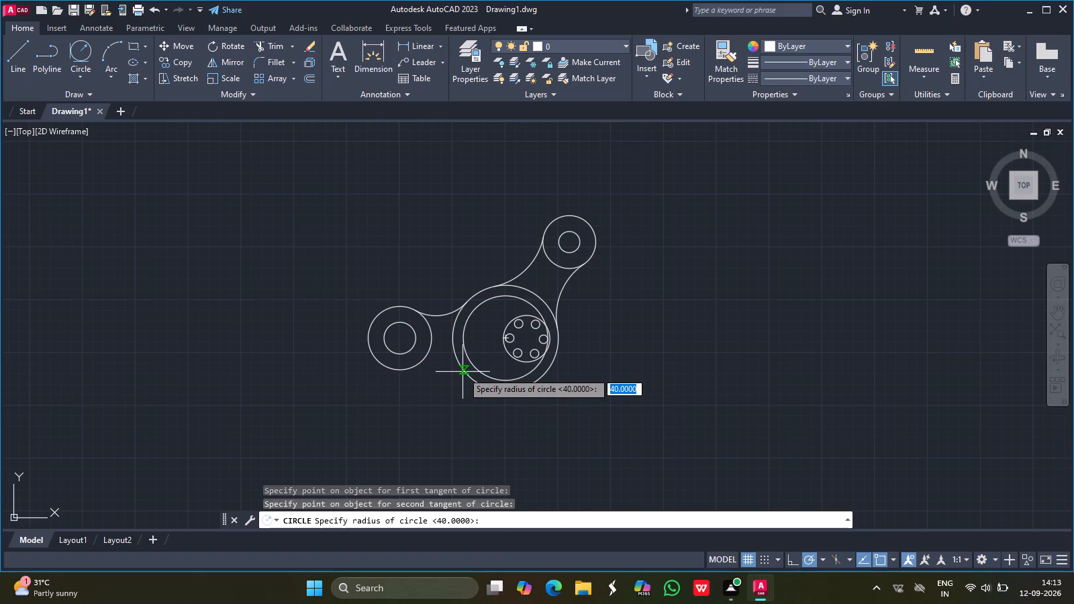
pyautogui.write('40')
pyautogui.press('Return')
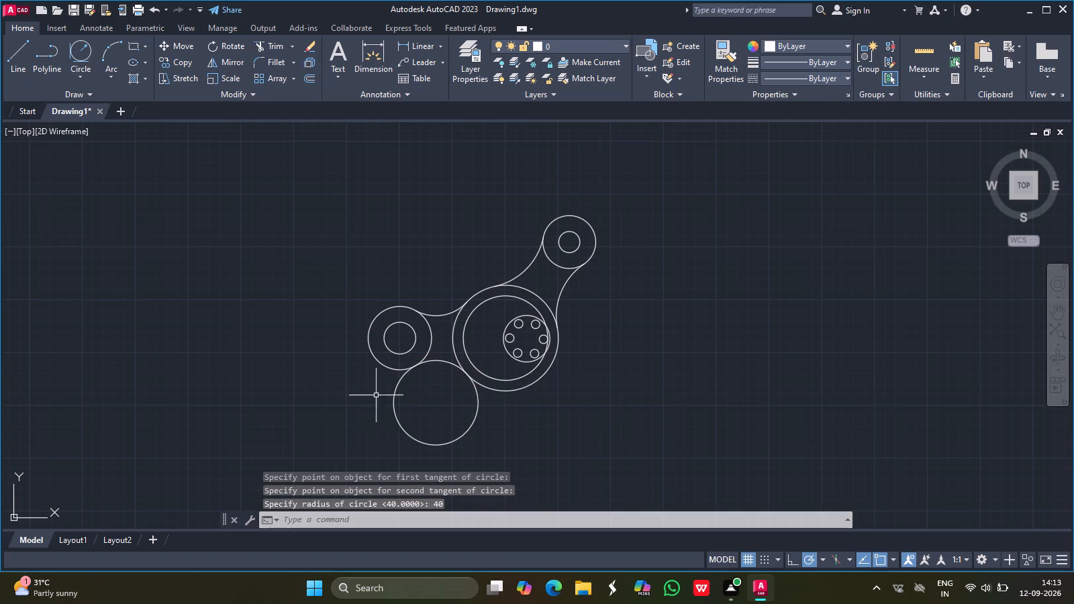
# Trim the lower radius-40 circle to leave only the concave arc joining the left and central outer circles.
pyautogui.click(275, 49)
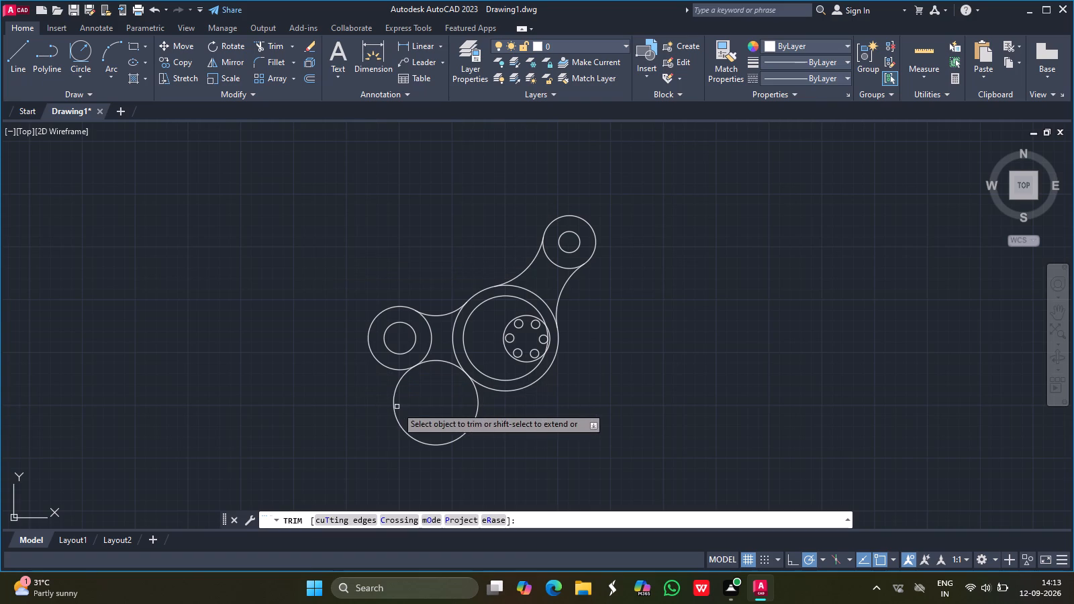
pyautogui.click(396, 421)
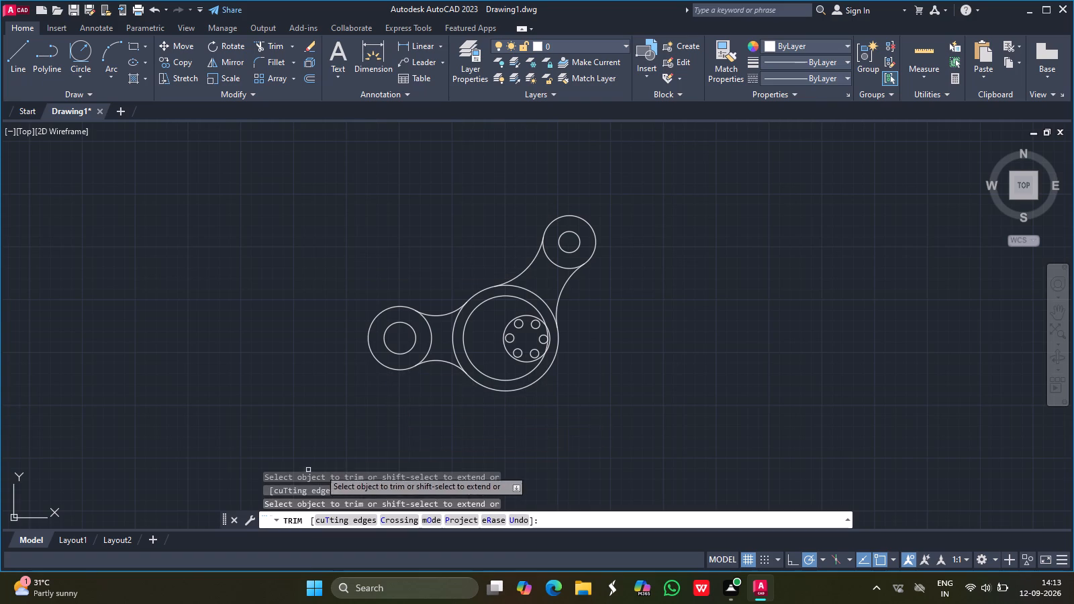
pyautogui.press('Escape')
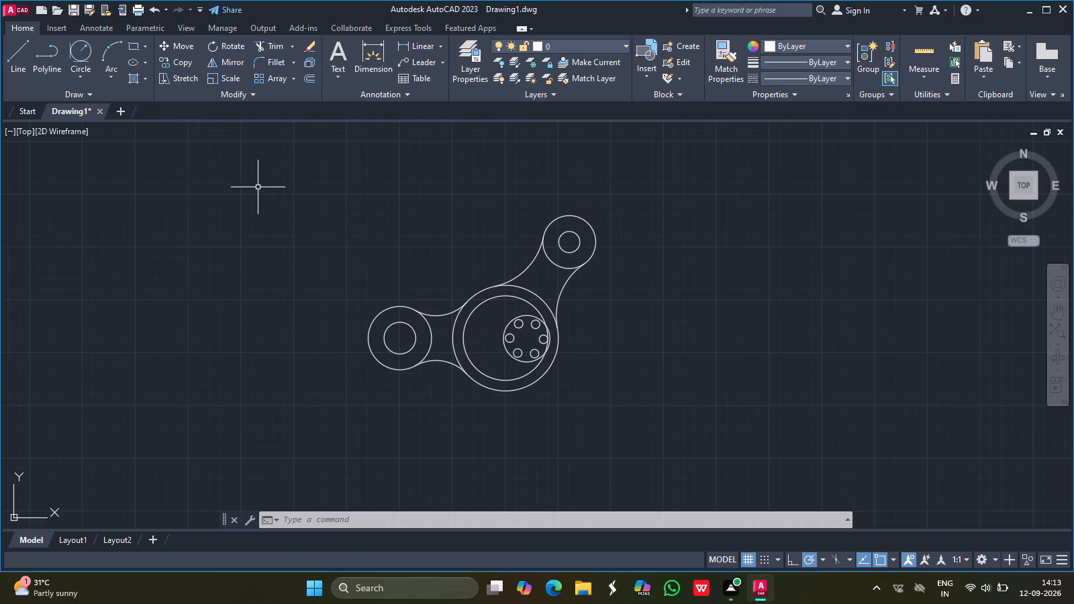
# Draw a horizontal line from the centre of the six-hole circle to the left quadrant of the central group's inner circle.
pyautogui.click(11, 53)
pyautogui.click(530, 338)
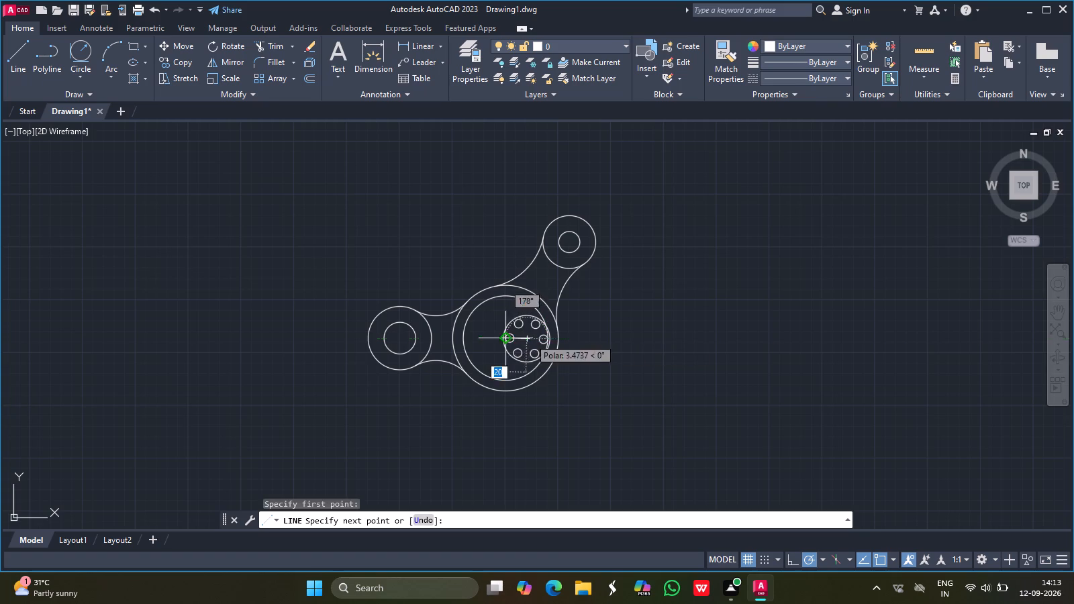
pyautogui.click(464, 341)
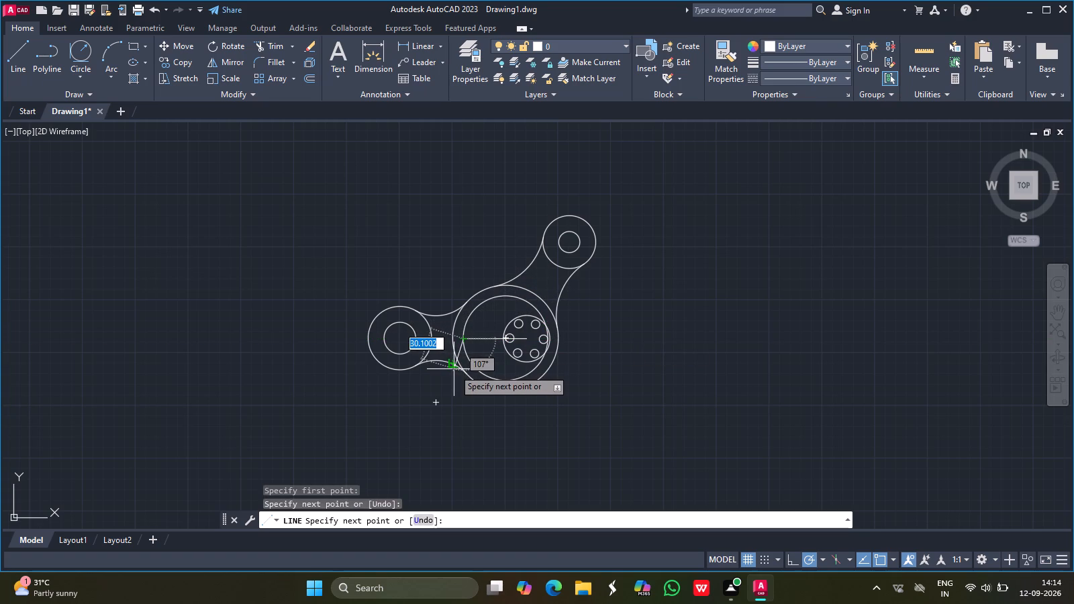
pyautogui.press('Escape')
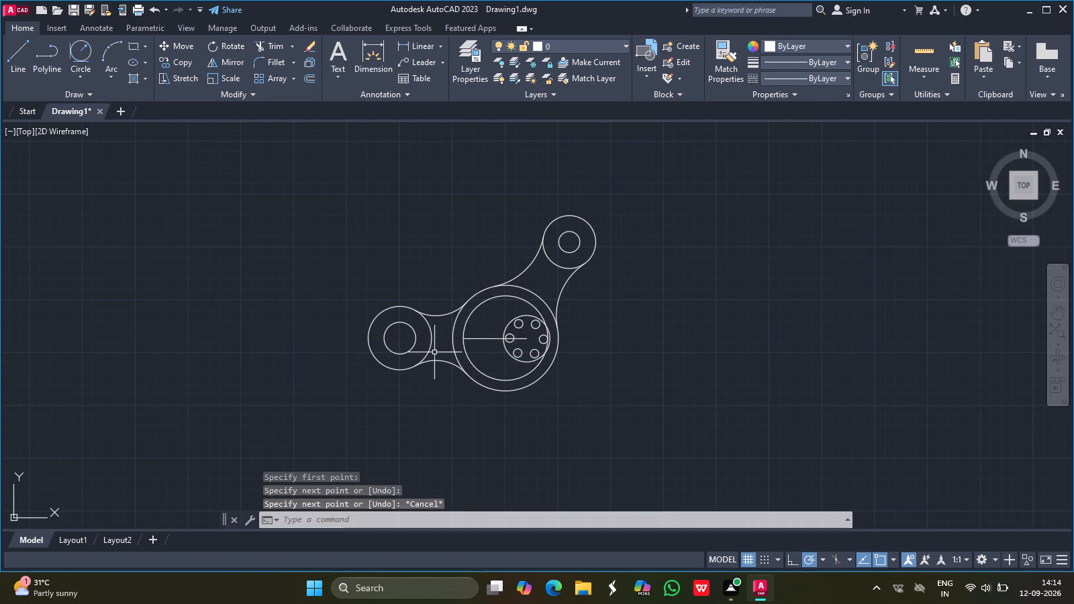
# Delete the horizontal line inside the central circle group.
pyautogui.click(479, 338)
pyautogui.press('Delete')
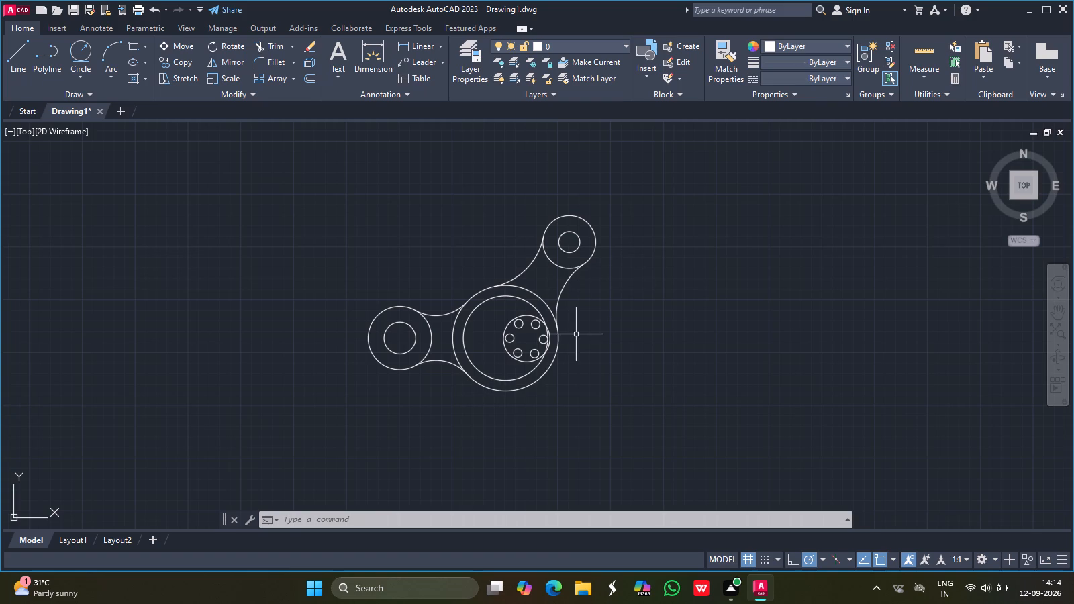
# Draw a horizontal line from the left quadrant of the six-hole enclosing circle to the left quadrant of the central group's inner circle.
pyautogui.click(14, 61)
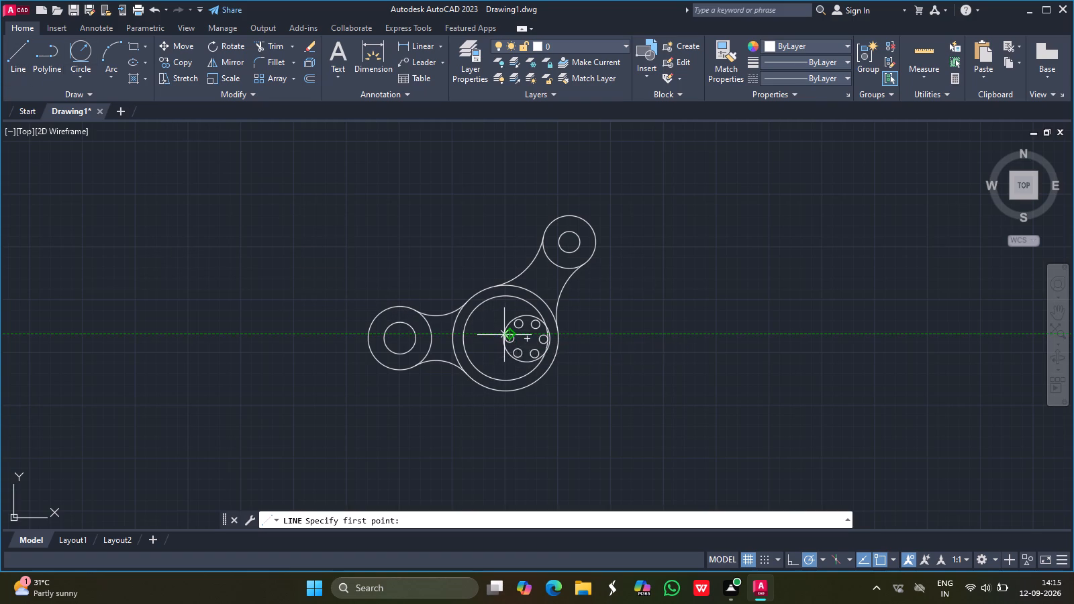
pyautogui.moveTo(504, 337); pyautogui.dragTo(480, 338)
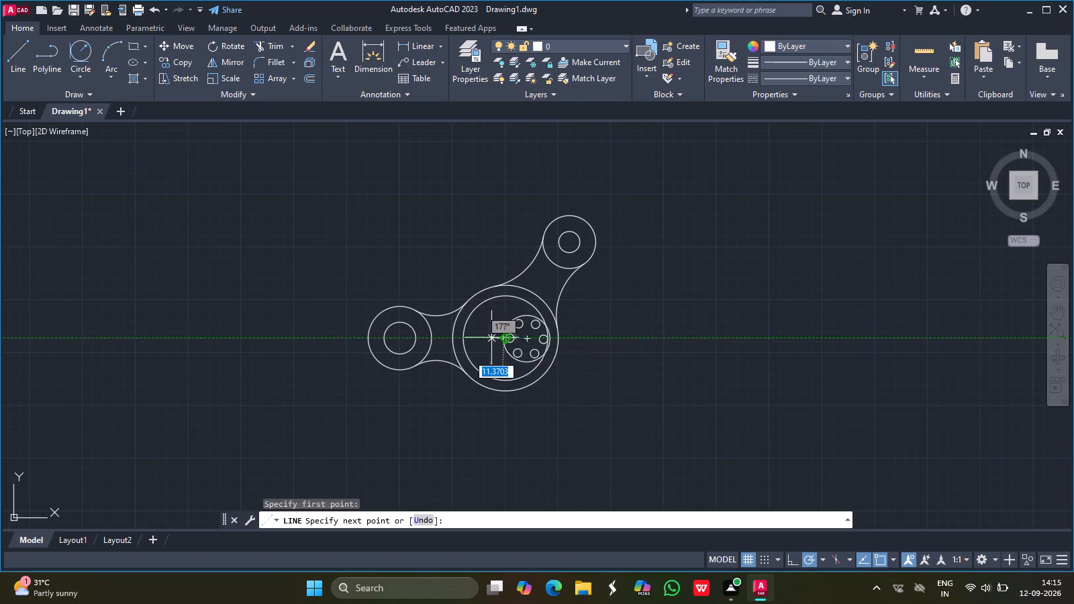
pyautogui.moveTo(480, 338); pyautogui.dragTo(464, 339)
pyautogui.click(464, 339)
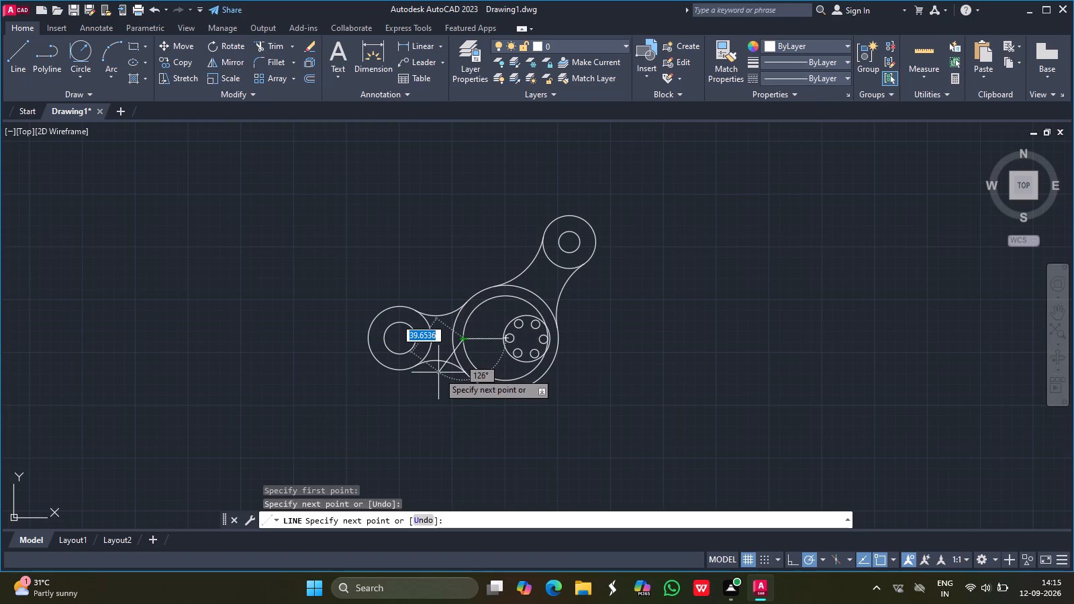
pyautogui.press('Escape')
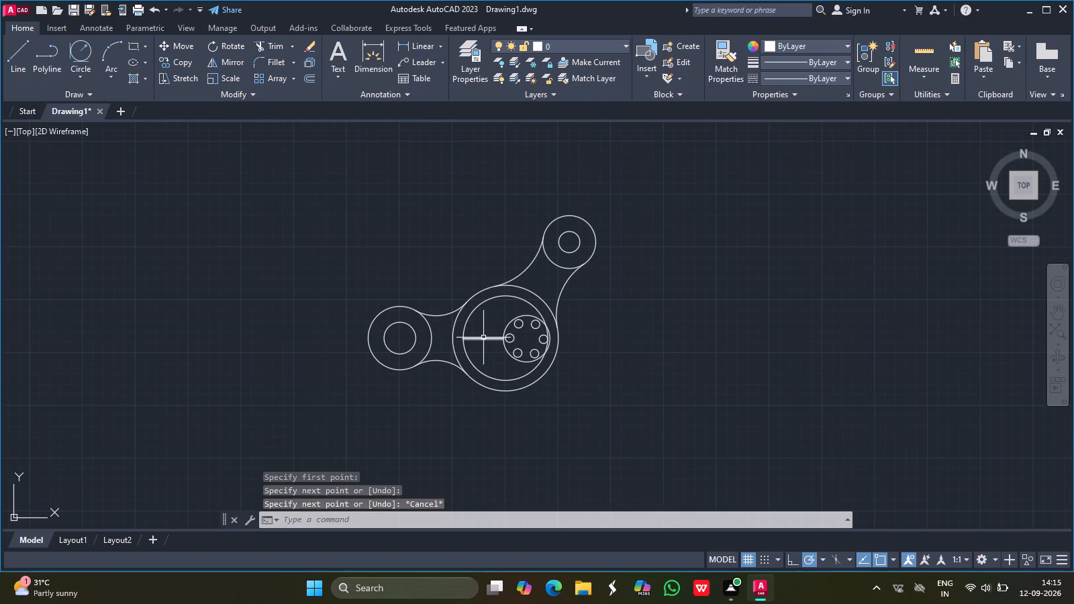
# Offset the horizontal line downward by about 7.41 inside the central inner circle.
pyautogui.click(483, 338)
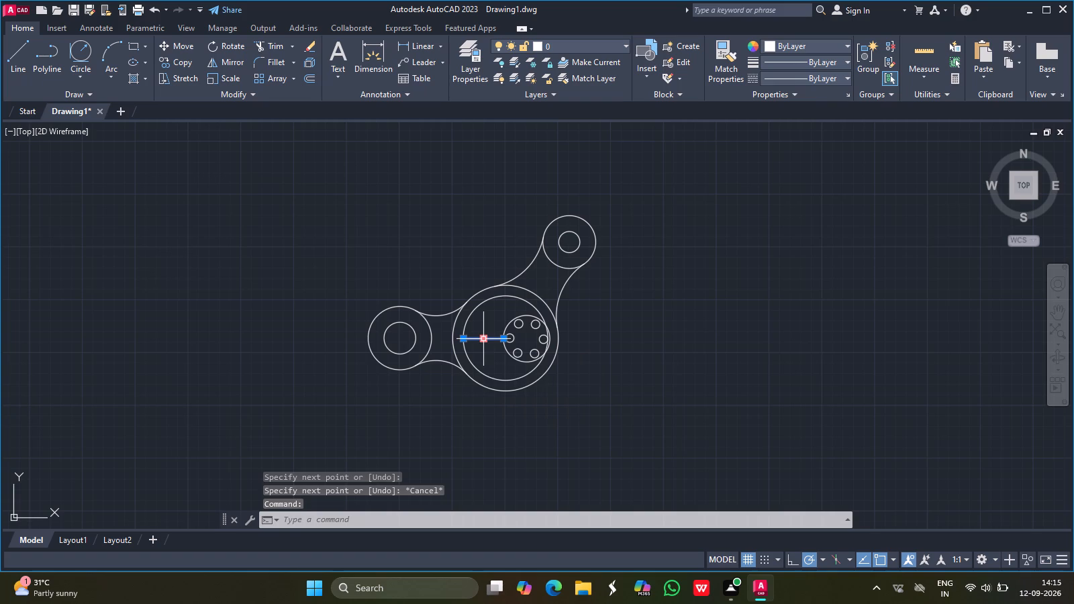
pyautogui.write('off')
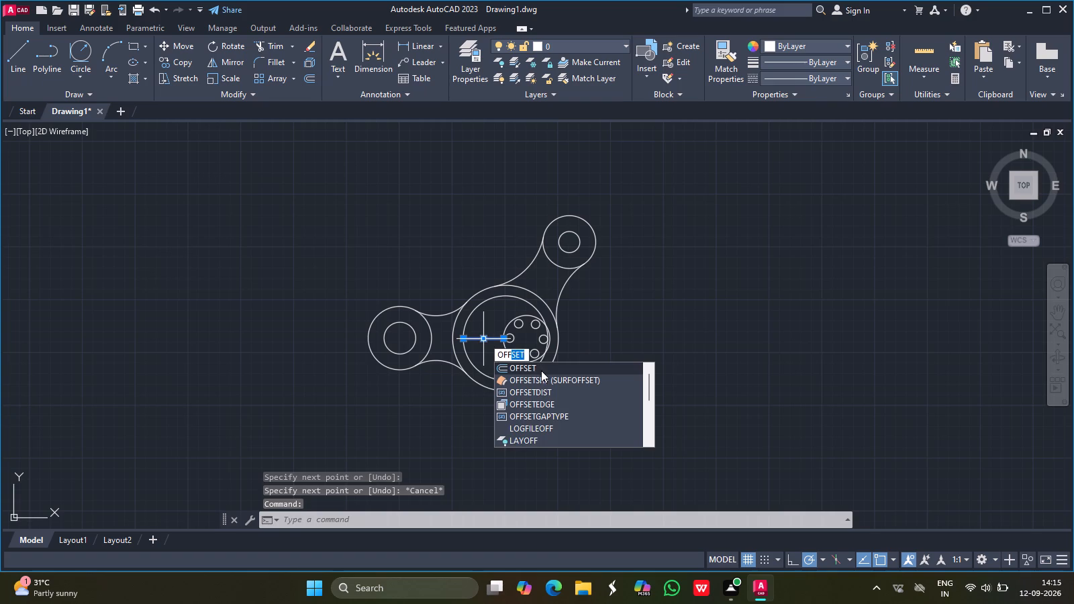
pyautogui.click(540, 370)
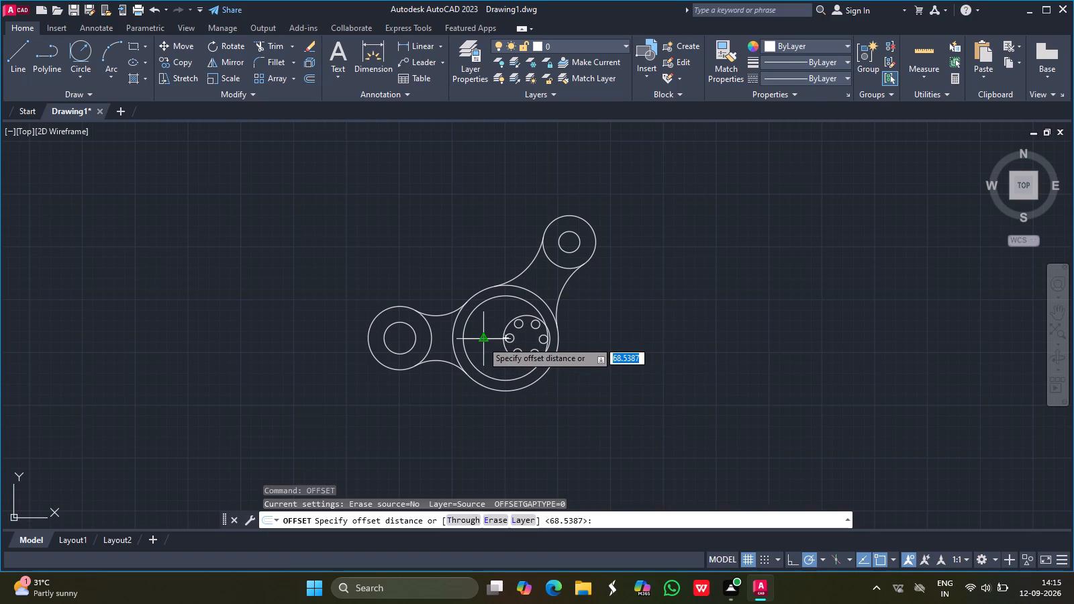
pyautogui.click(482, 341)
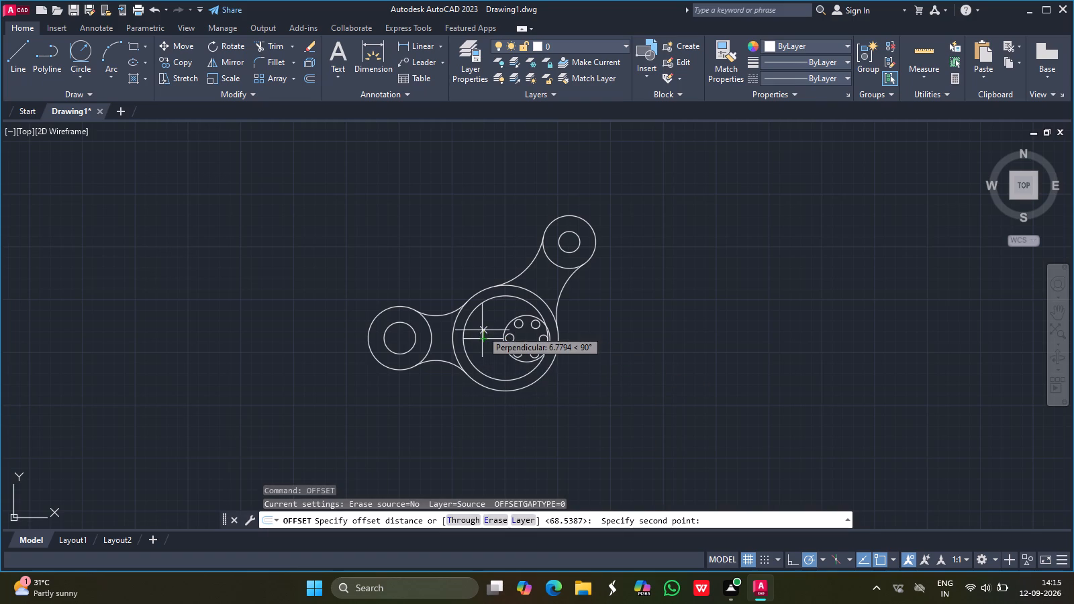
pyautogui.click(482, 331)
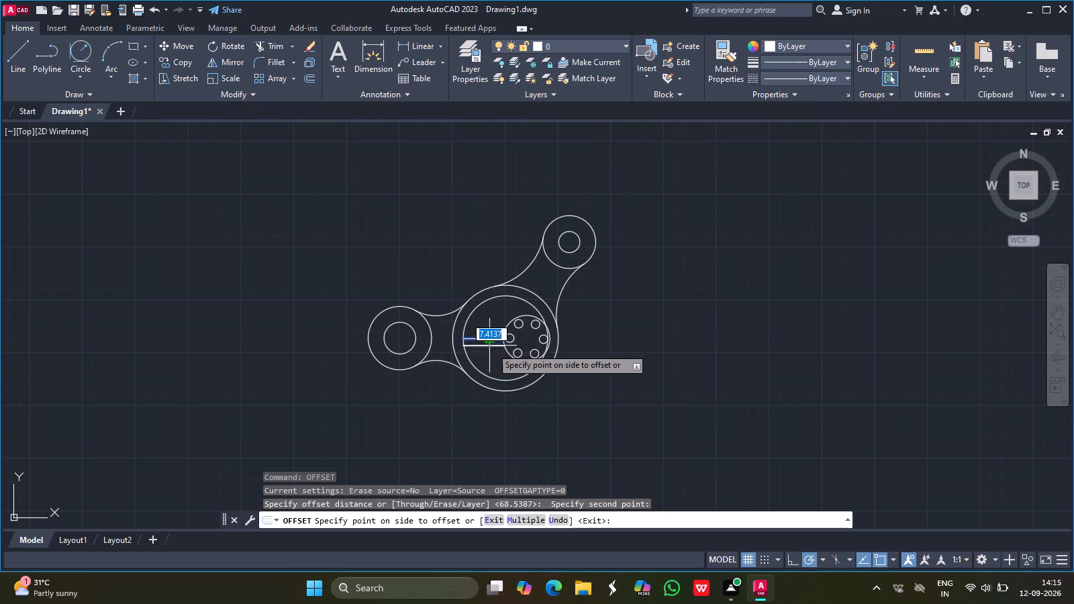
pyautogui.click(489, 354)
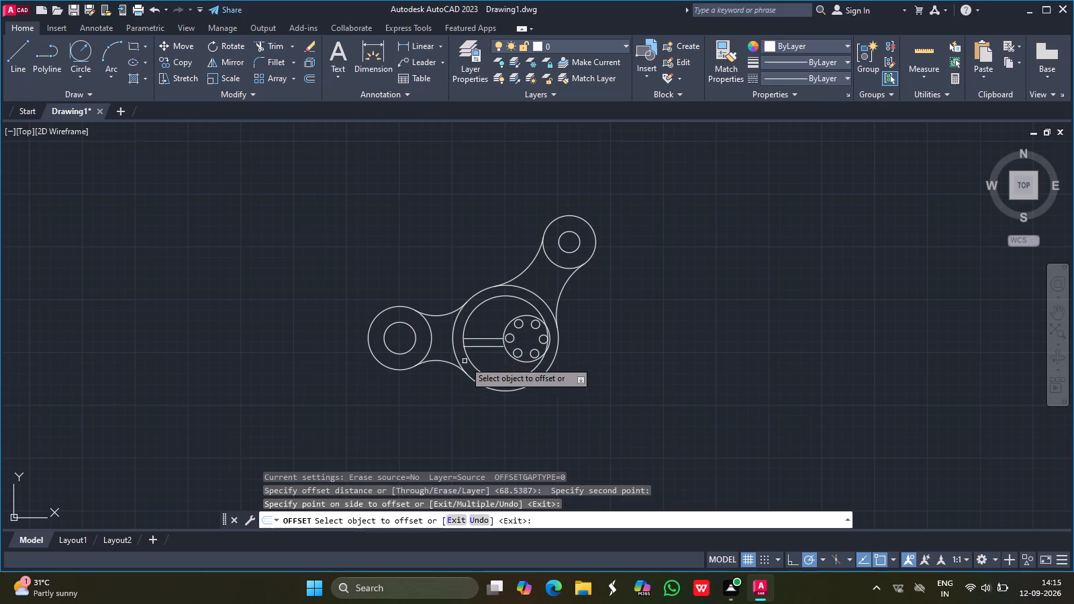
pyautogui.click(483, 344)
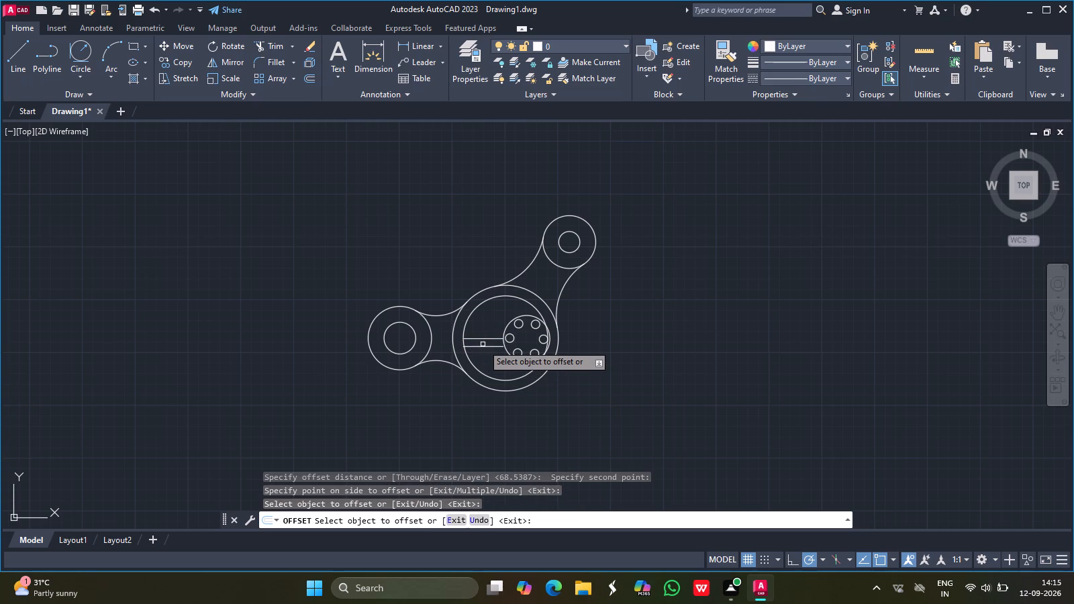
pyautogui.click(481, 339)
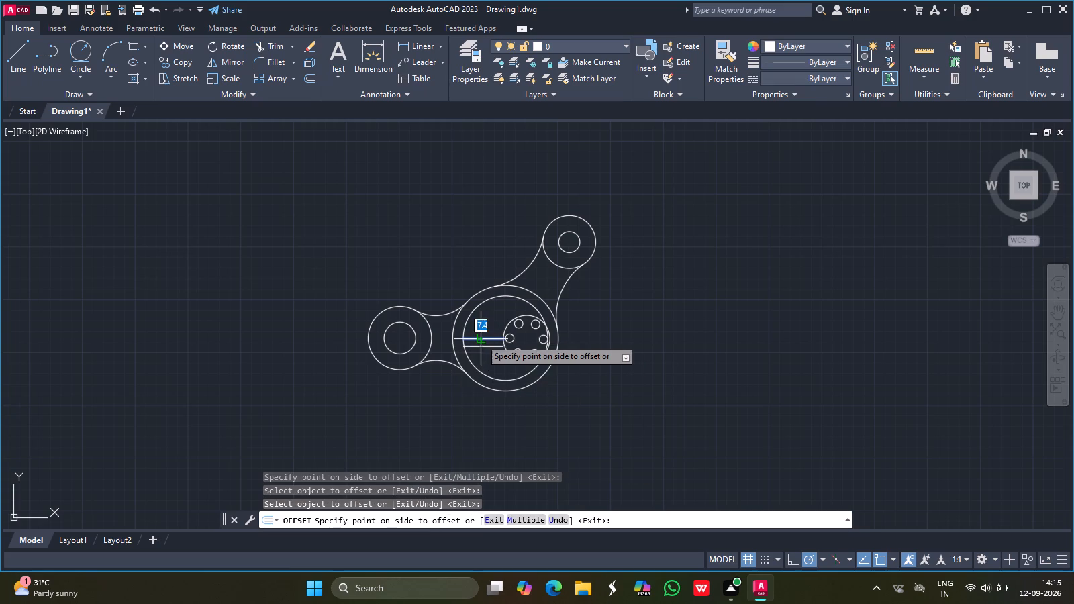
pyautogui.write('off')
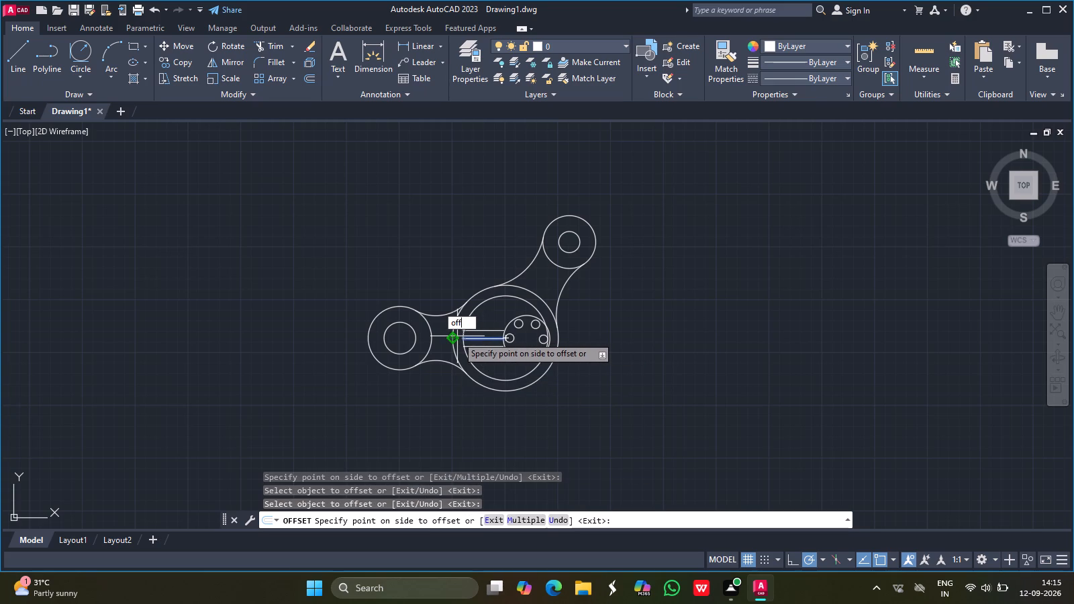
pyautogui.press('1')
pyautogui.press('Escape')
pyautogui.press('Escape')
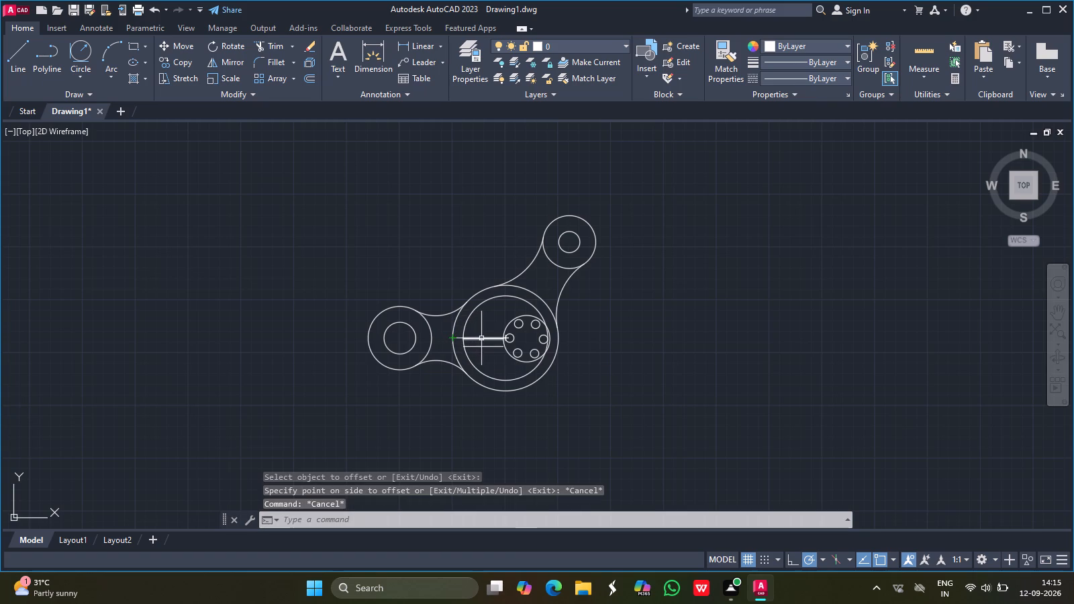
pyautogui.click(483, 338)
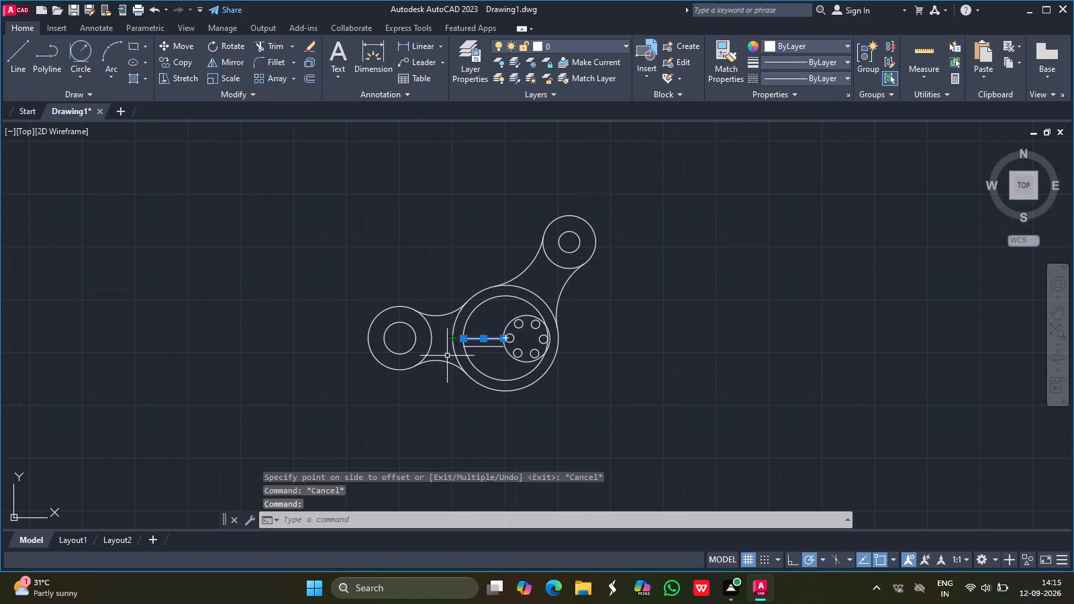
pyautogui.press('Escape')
# Offset the original horizontal line upward by about 7.41, using two picked points for the distance.
pyautogui.write('off')
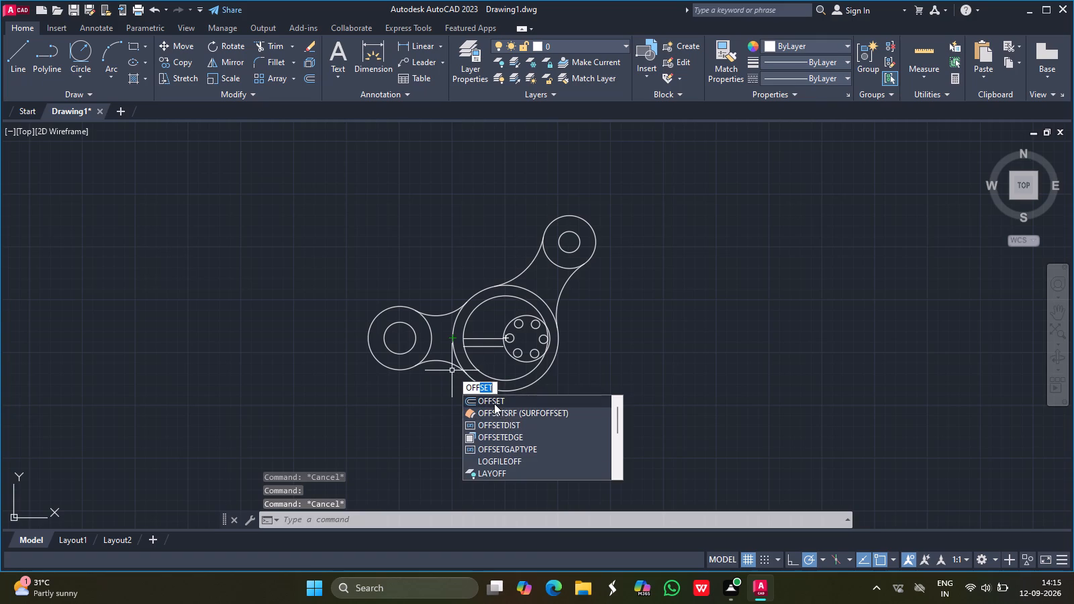
pyautogui.click(494, 403)
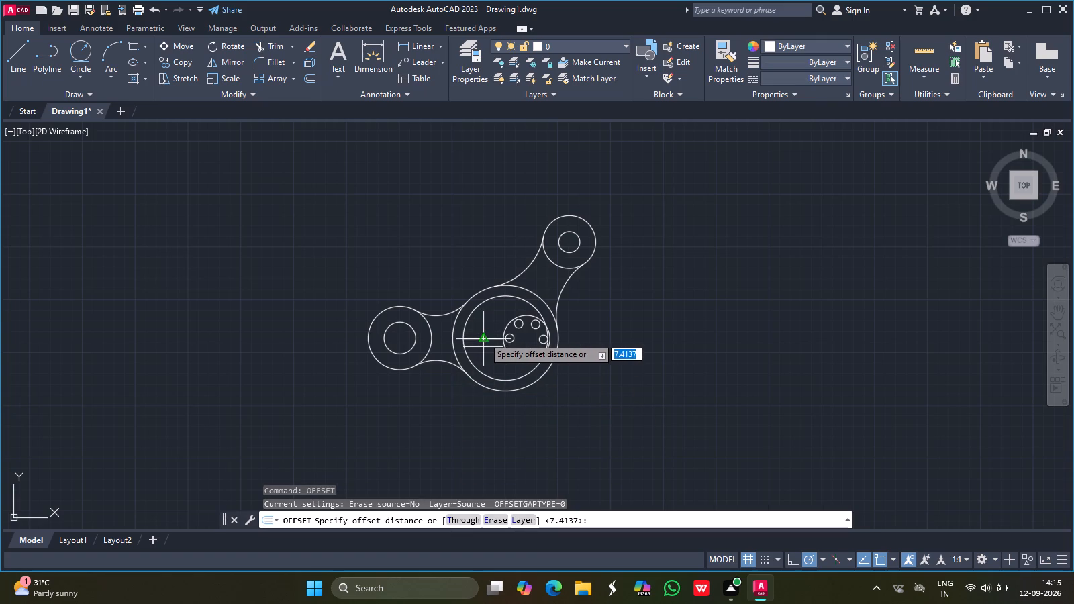
pyautogui.click(483, 337)
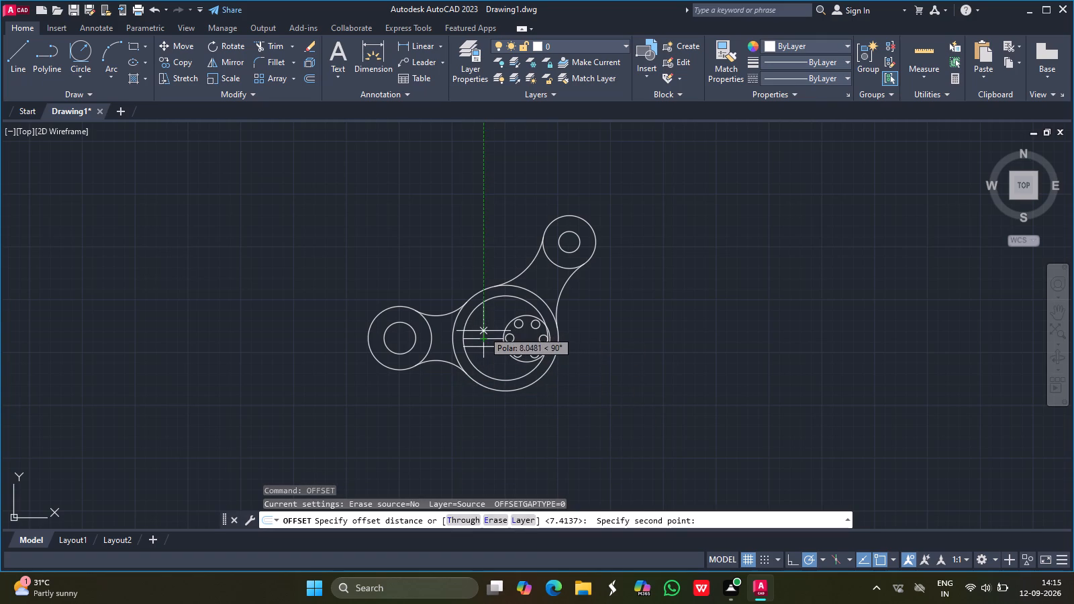
pyautogui.click(483, 331)
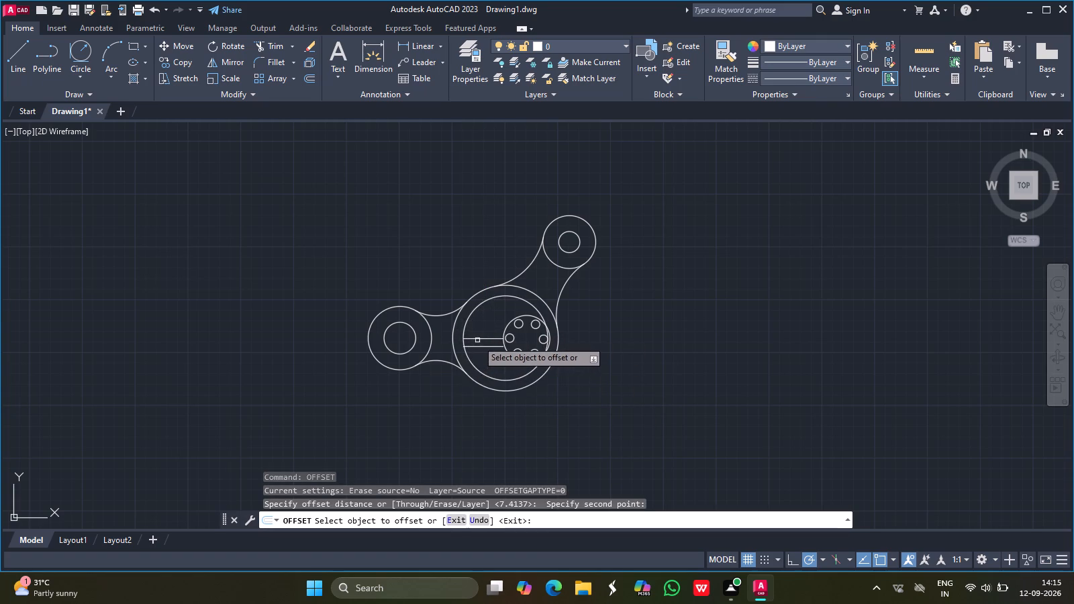
pyautogui.click(479, 340)
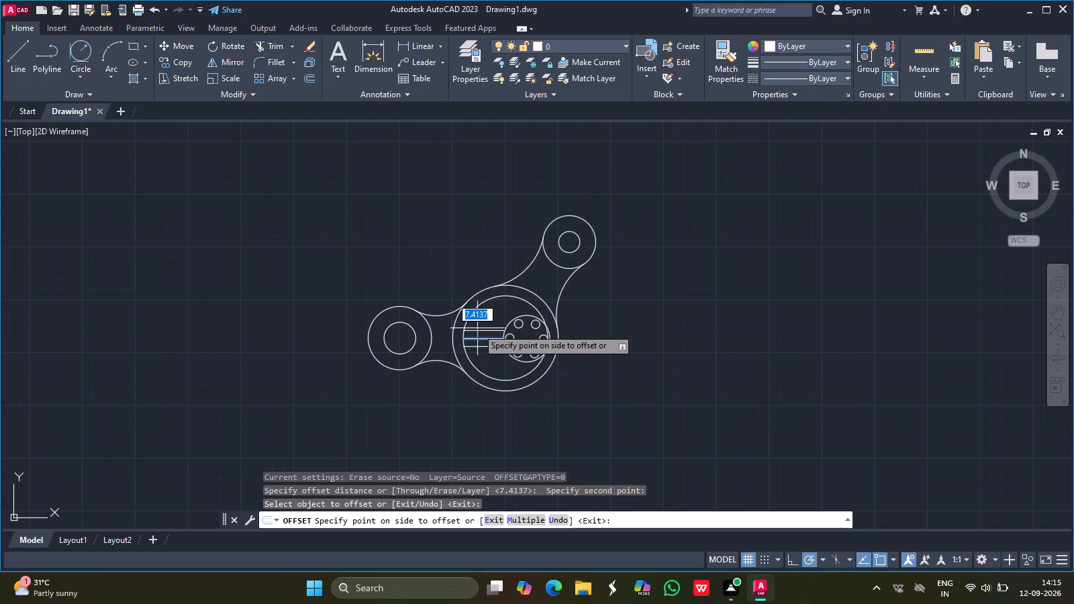
pyautogui.click(478, 328)
pyautogui.press('Escape')
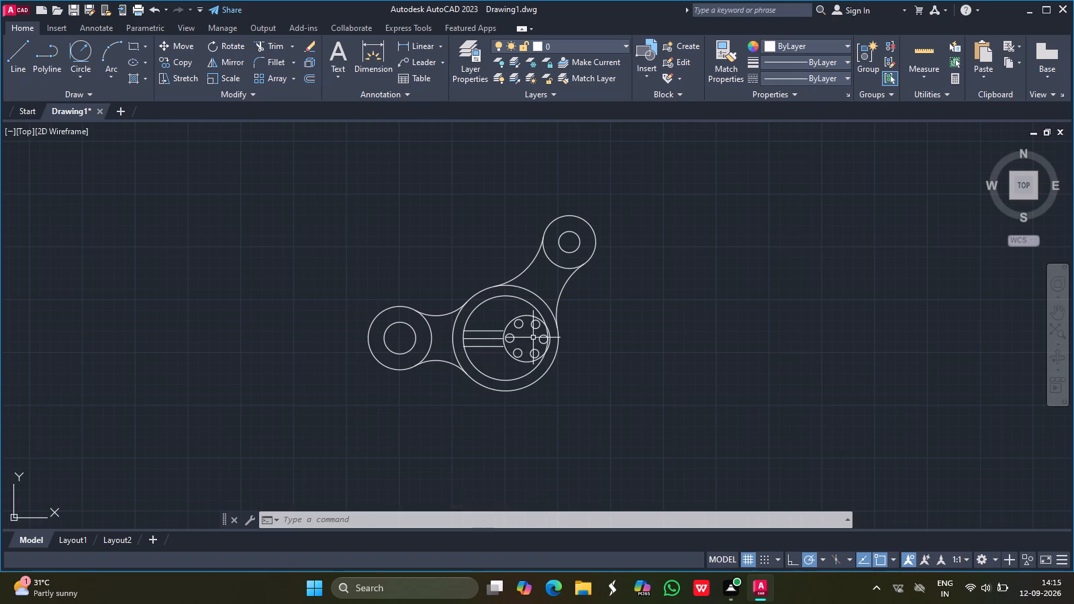
# Trim the left ends of the upper and lower offset lines where they overshoot the central group's inner circle.
pyautogui.keyDown('ctrl'); pyautogui.scroll(2, 533, 338); pyautogui.keyUp('ctrl')
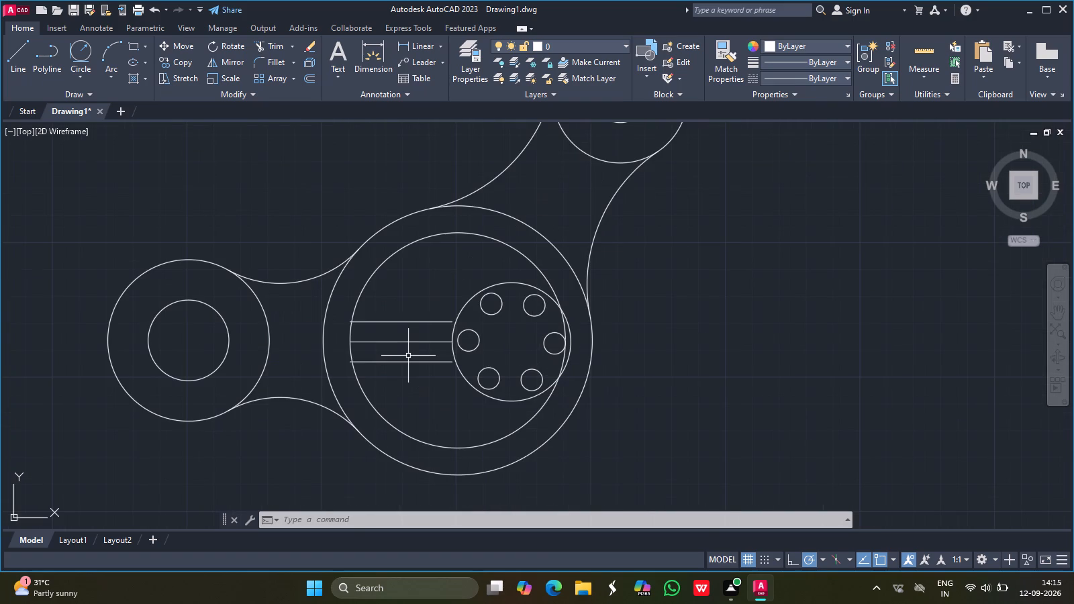
pyautogui.keyDown('ctrl'); pyautogui.scroll(2, 408, 356); pyautogui.keyUp('ctrl')
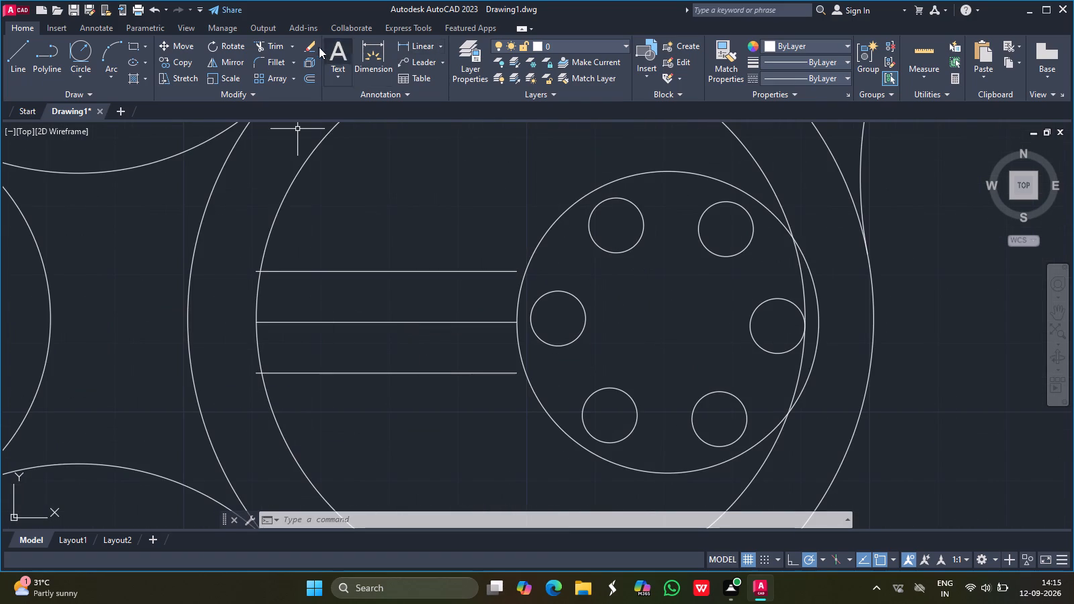
pyautogui.click(275, 46)
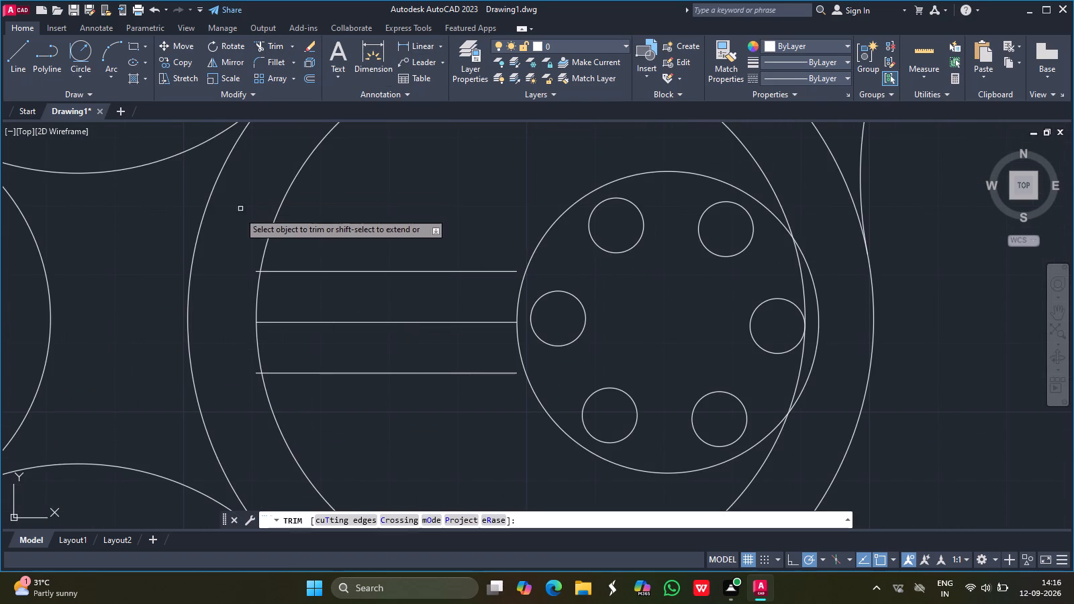
pyautogui.click(255, 271)
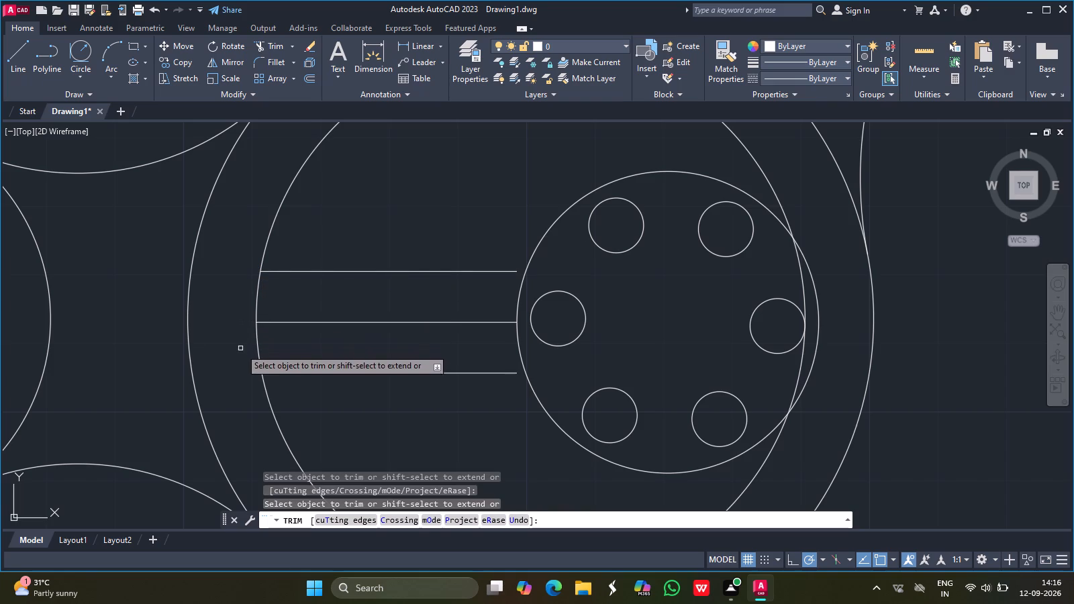
pyautogui.click(255, 374)
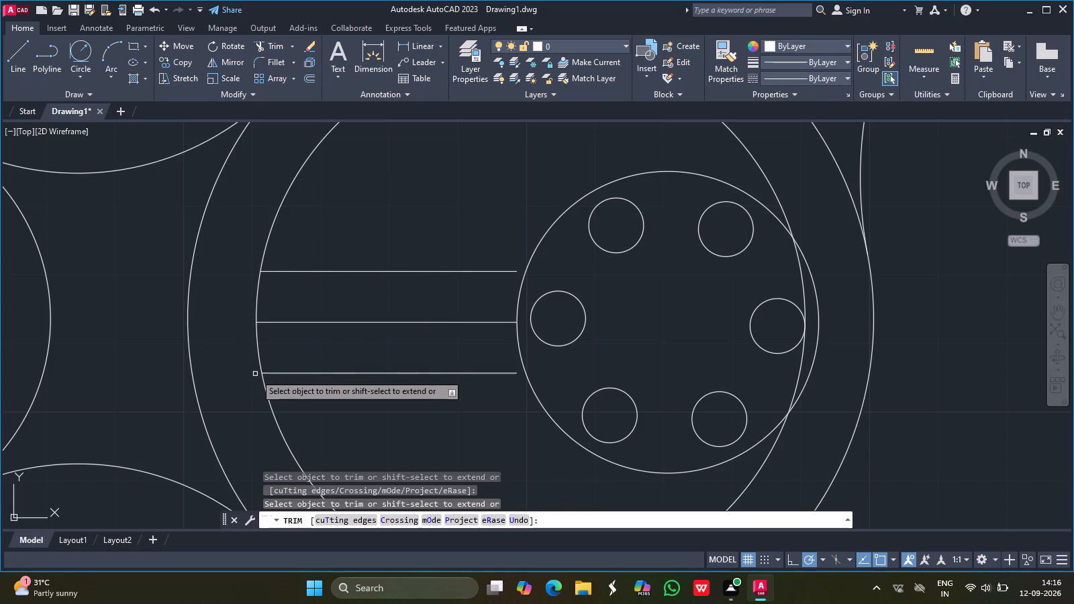
pyautogui.press('Escape')
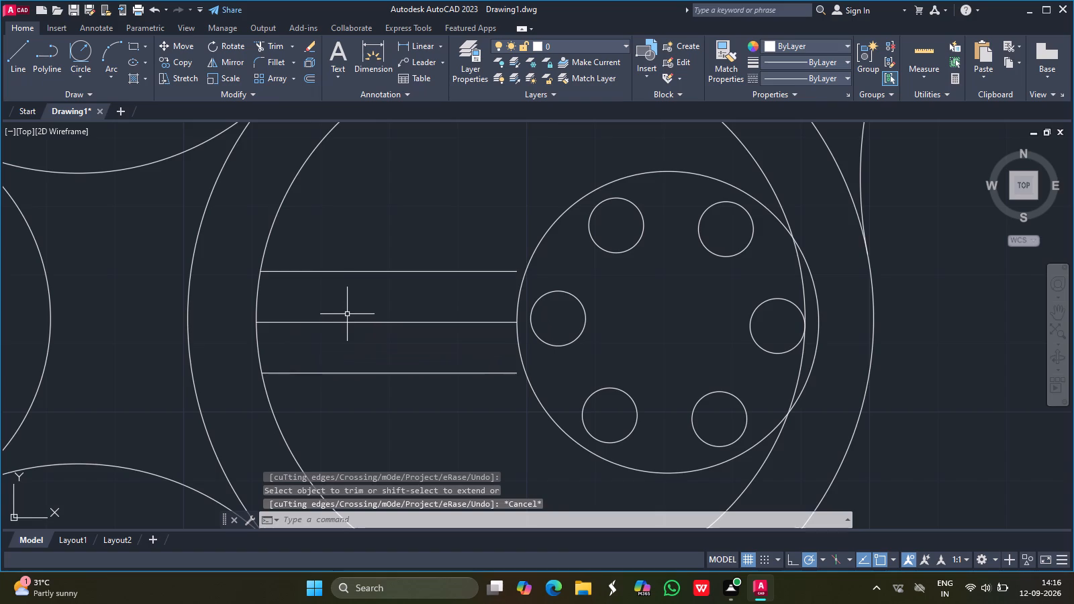
# Offset the circle enclosing the six holes outward by 4.
pyautogui.keyDown('ctrl'); pyautogui.scroll(-1, 341, 318); pyautogui.keyUp('ctrl')
pyautogui.scroll(1, 341, 318)
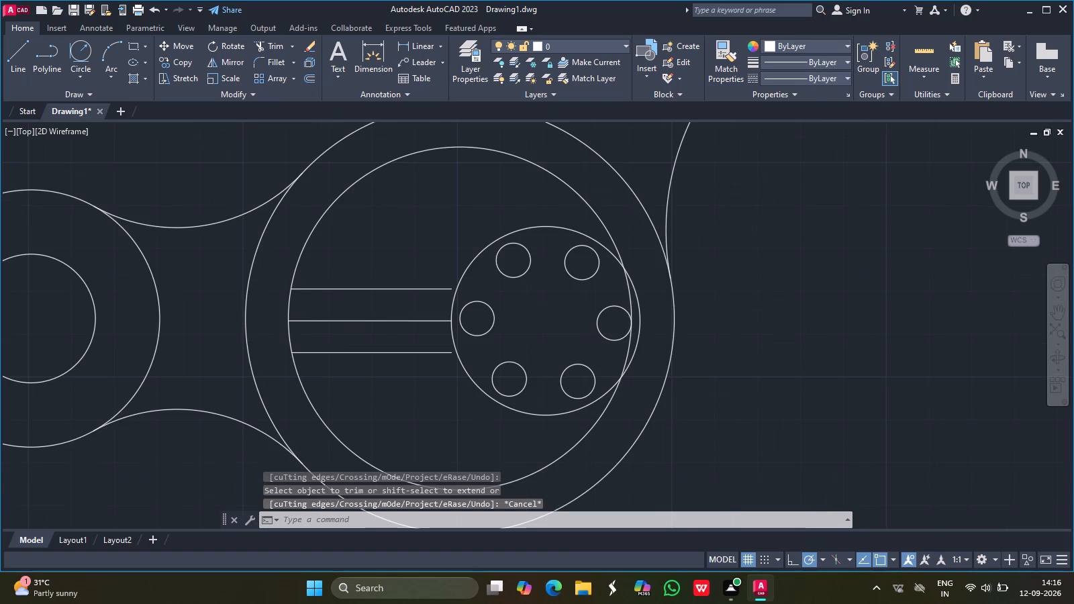
pyautogui.keyDown('ctrl'); pyautogui.scroll(-2, 341, 318); pyautogui.keyUp('ctrl')
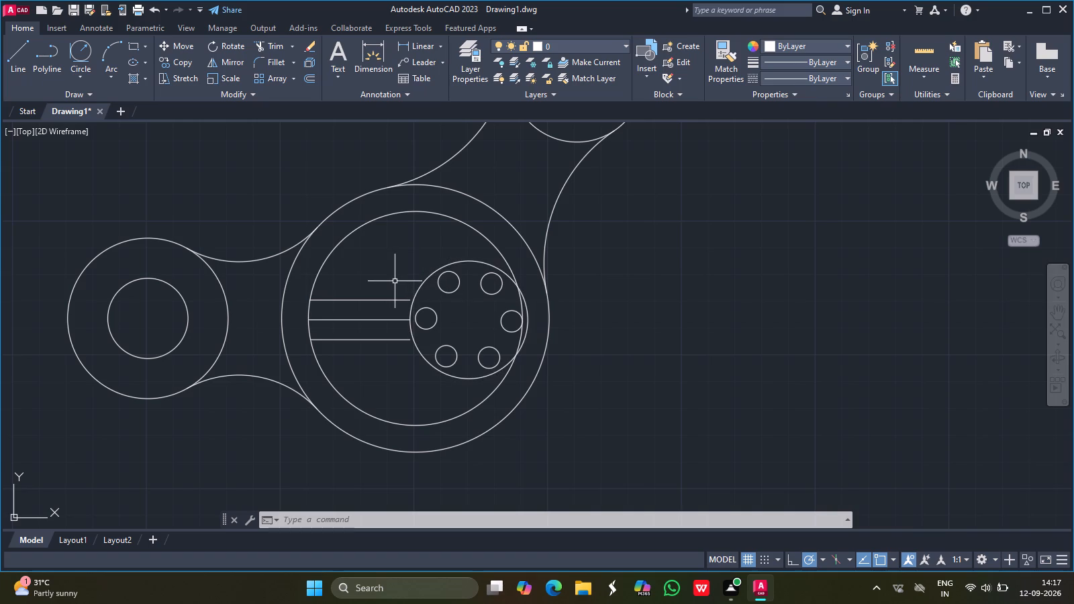
pyautogui.write('of')
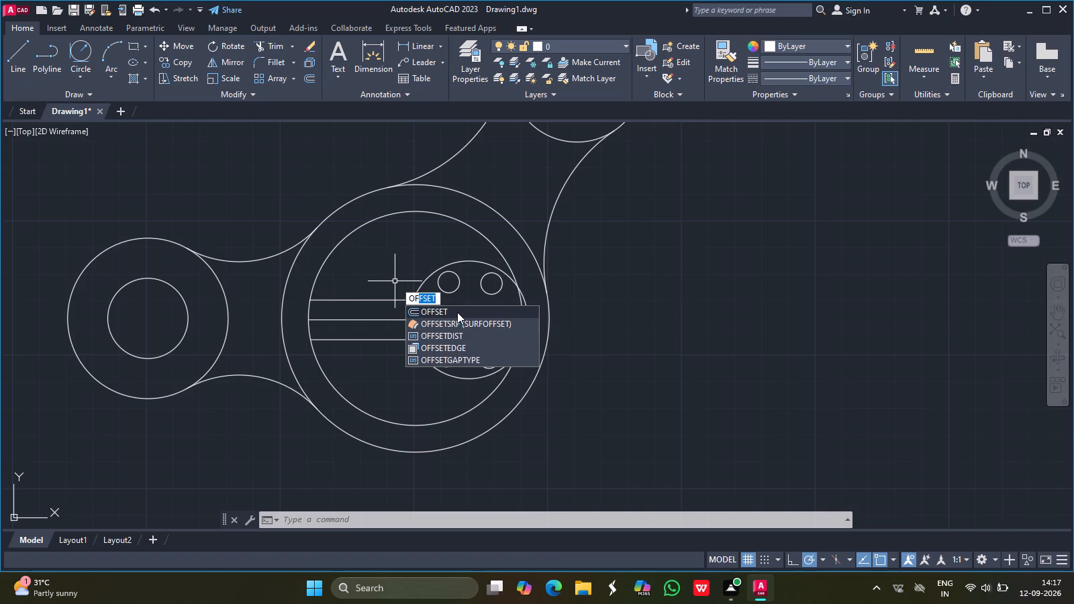
pyautogui.click(457, 312)
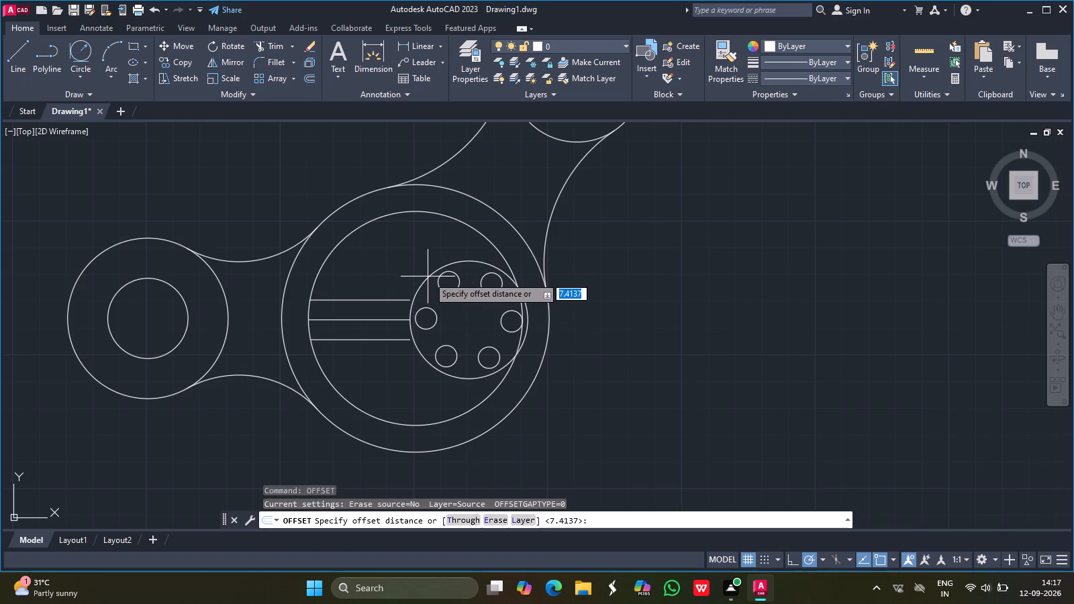
pyautogui.press('BackSpace')
pyautogui.press('4')
pyautogui.press('Return')
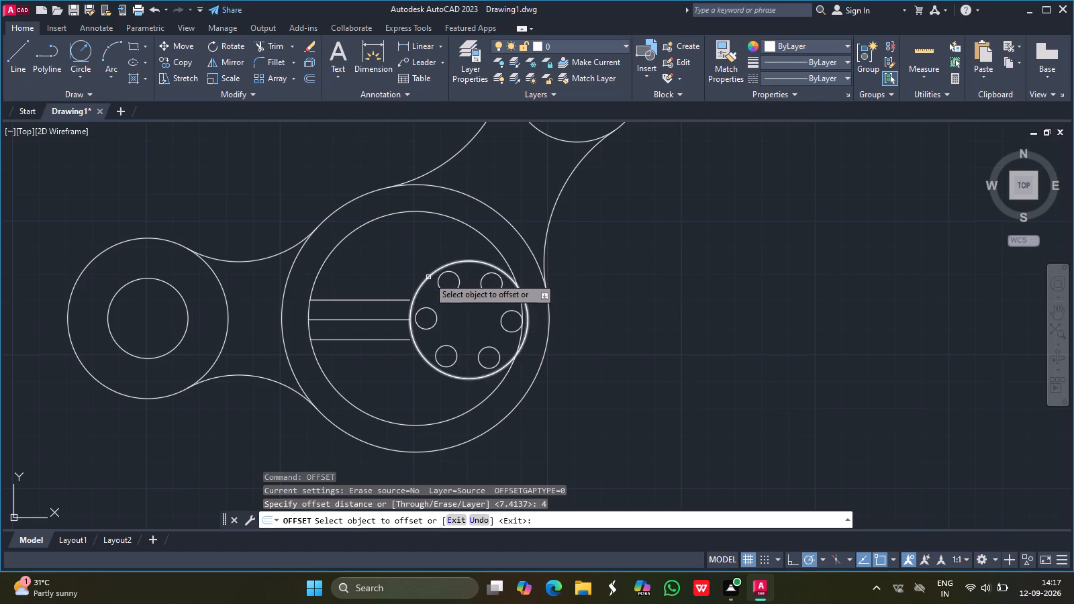
pyautogui.moveTo(428, 277); pyautogui.dragTo(413, 266)
pyautogui.click(413, 266)
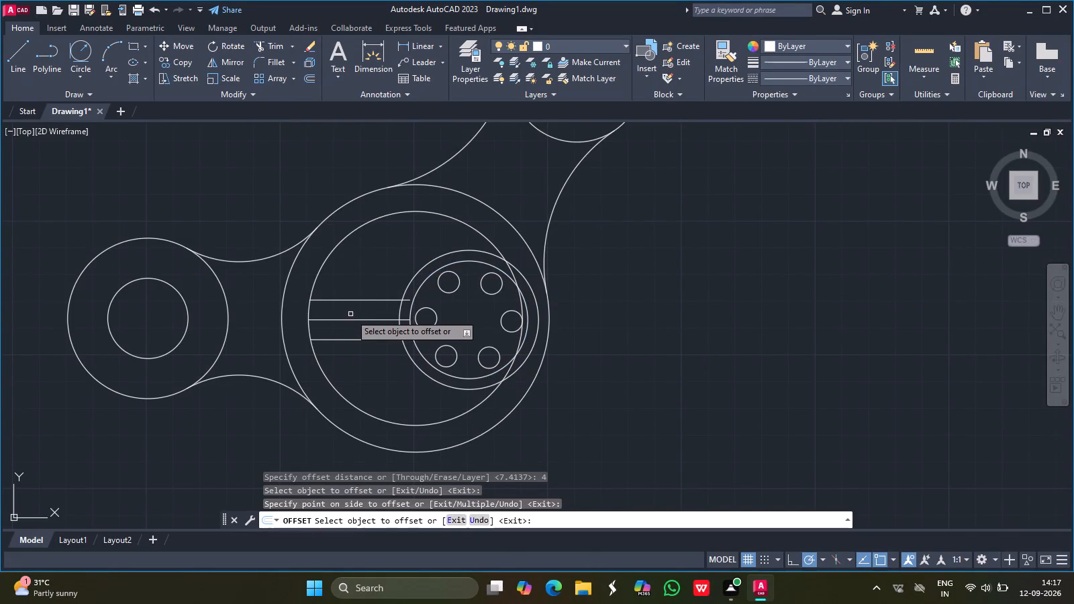
pyautogui.press('Escape')
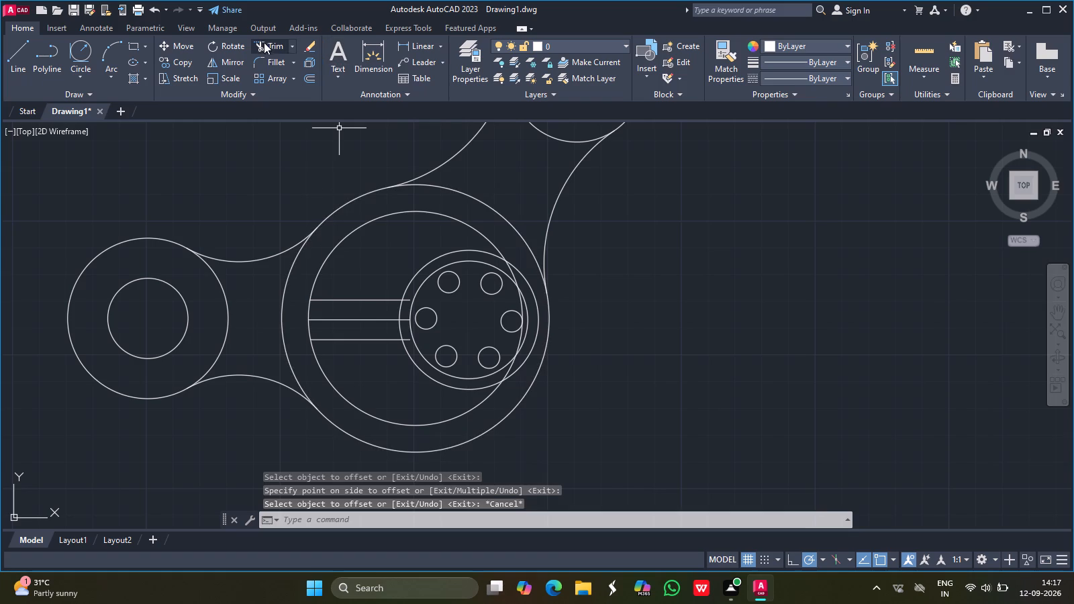
# Trim away the middle horizontal line and the ends of the upper and lower lines that extend inside the offset ring.
pyautogui.click(265, 44)
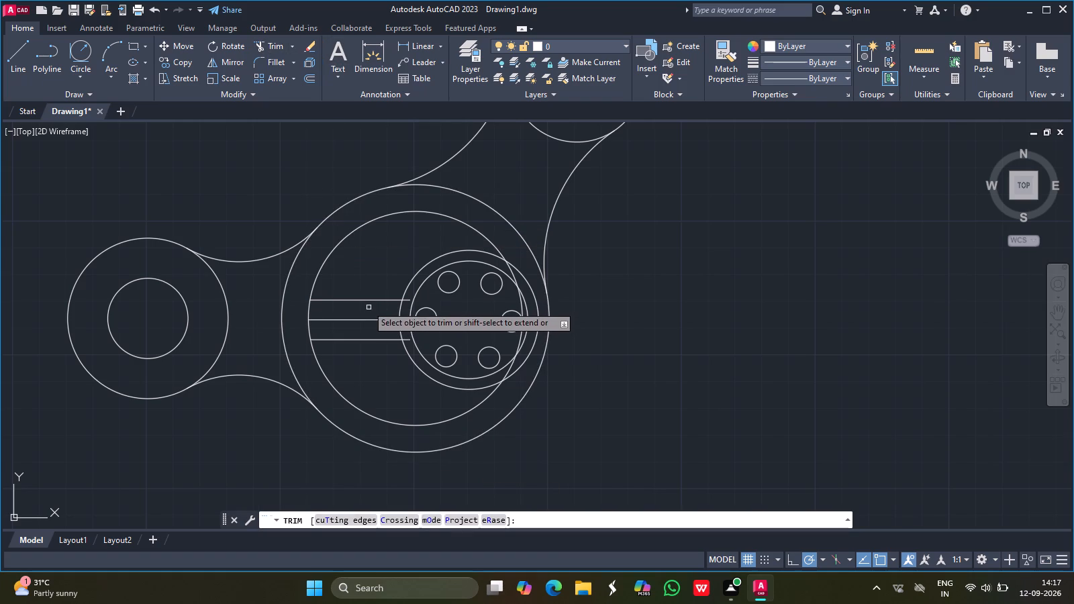
pyautogui.click(370, 319)
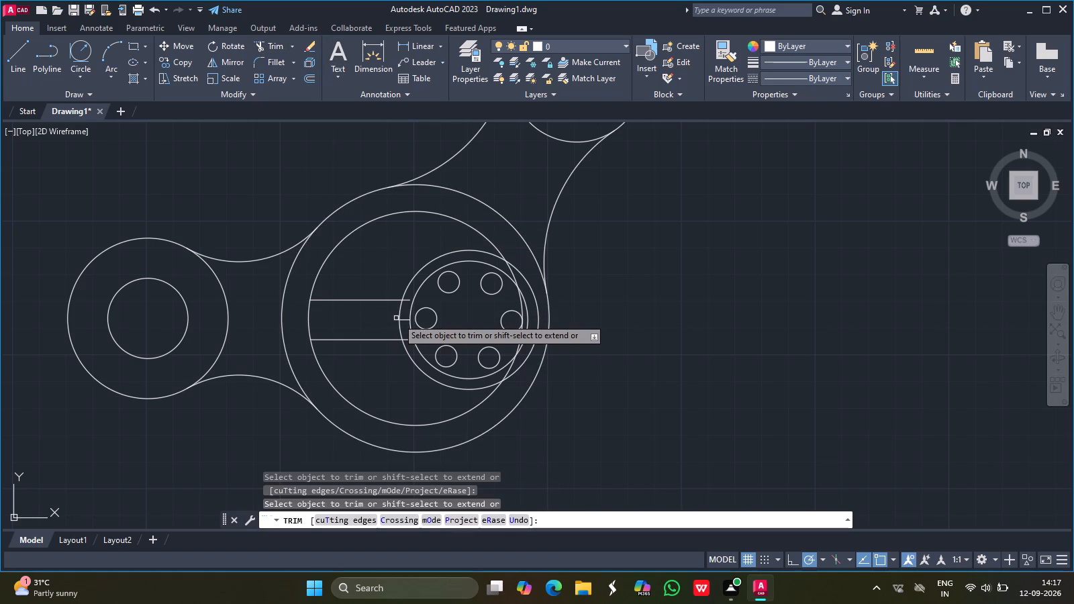
pyautogui.click(406, 320)
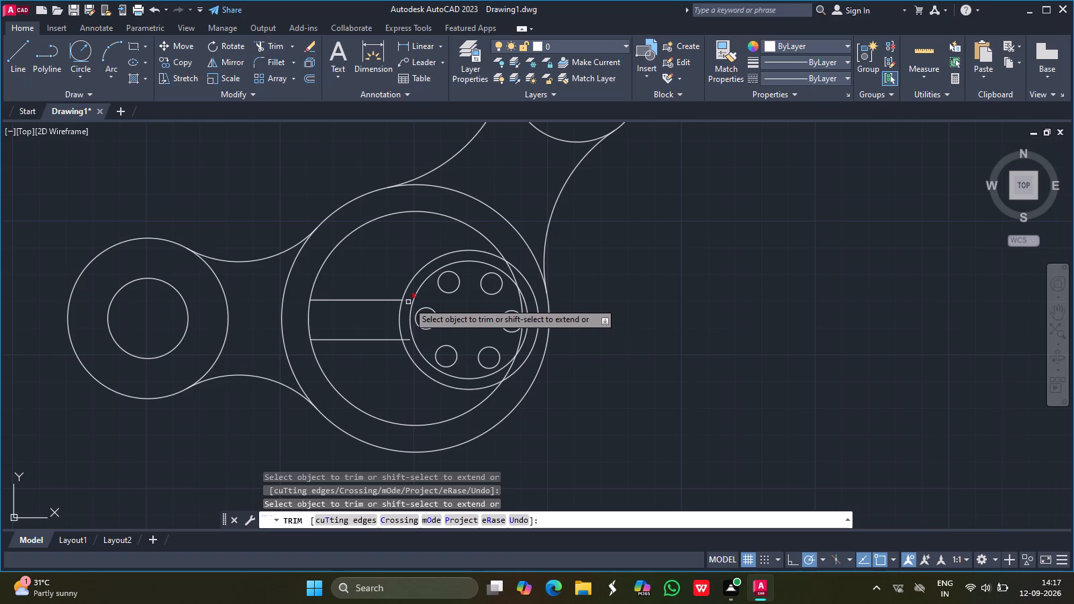
pyautogui.click(408, 301)
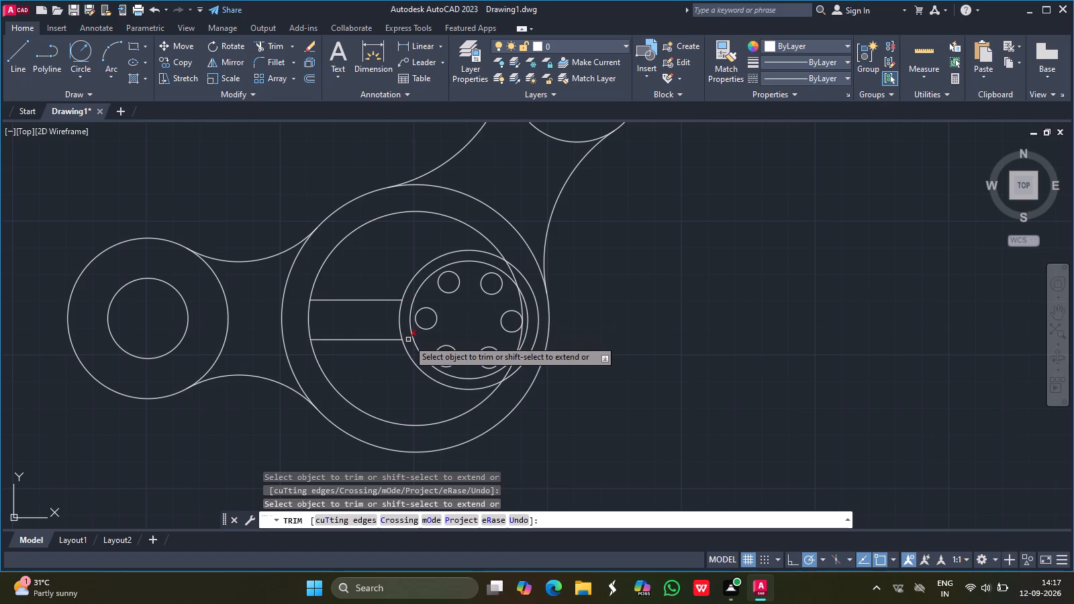
pyautogui.click(408, 340)
pyautogui.press('Escape')
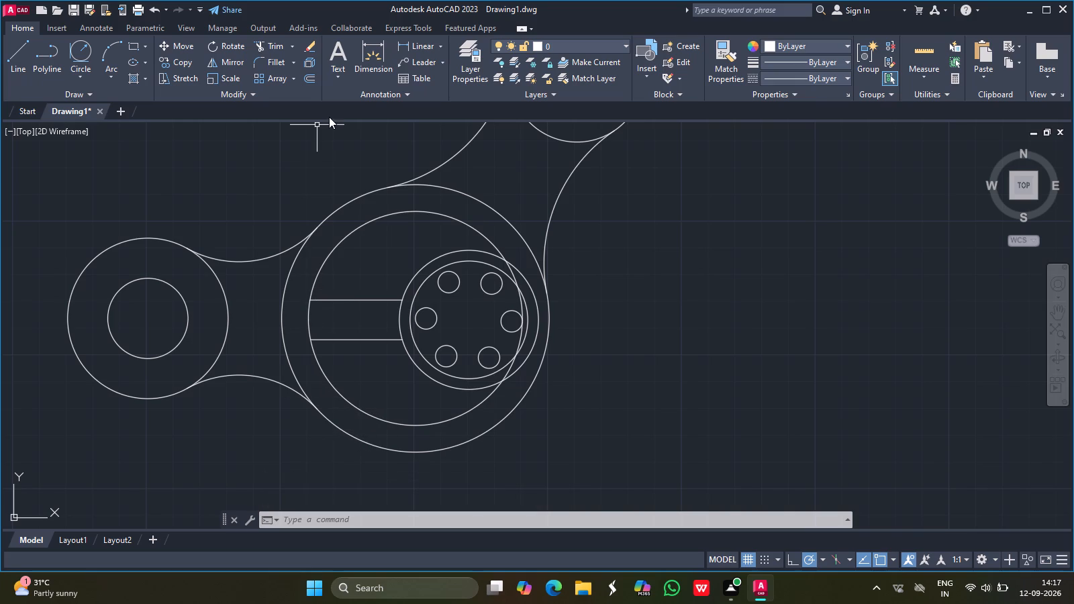
# Trim the arcs of the central inner circle and the offset ring lying between the upper and lower horizontal lines.
pyautogui.click(270, 46)
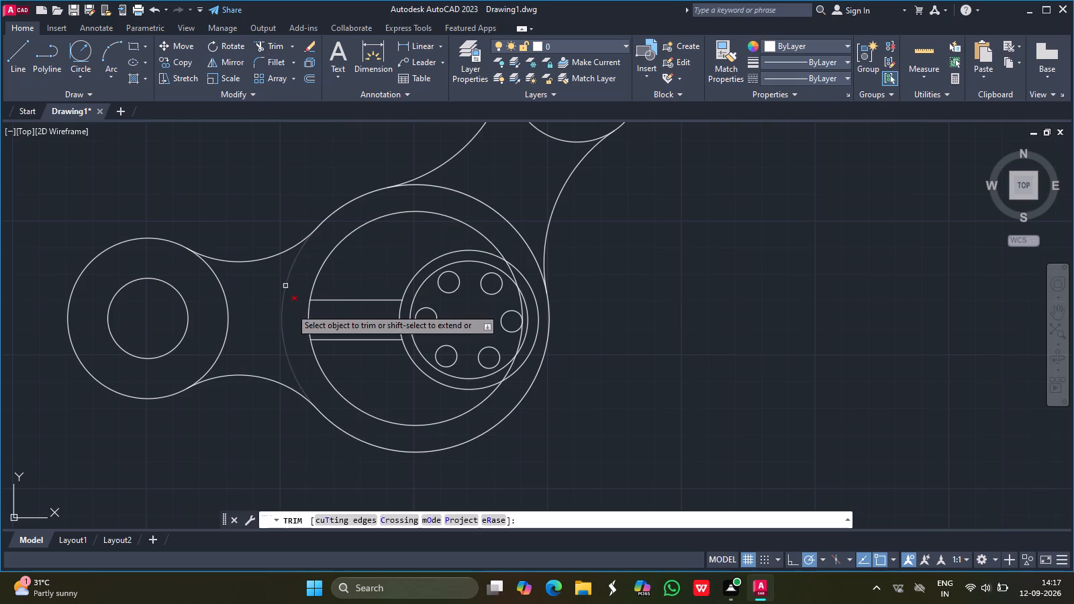
pyautogui.click(309, 319)
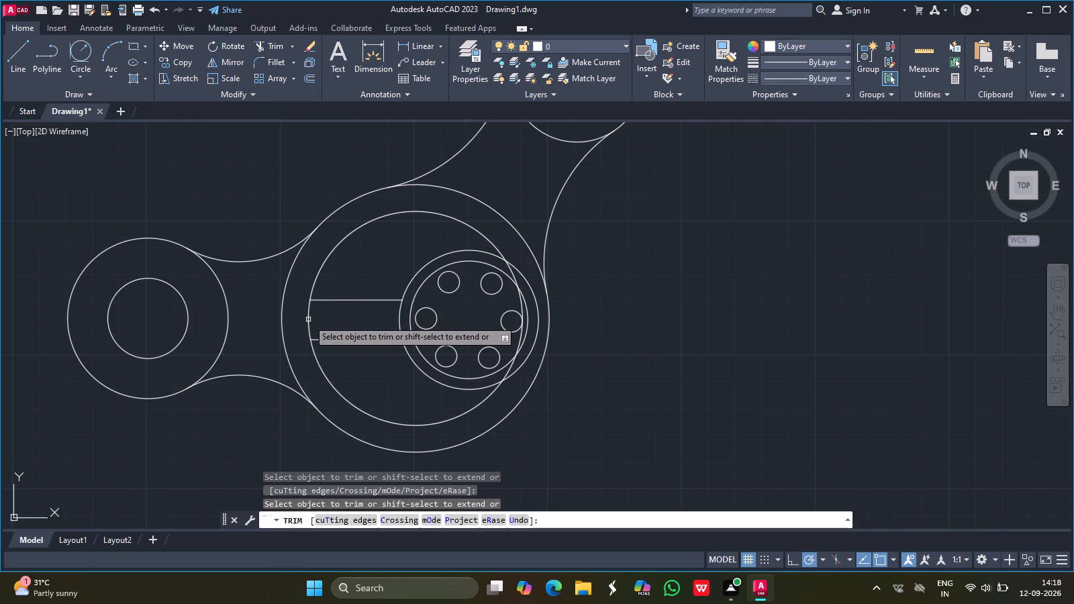
pyautogui.press('Escape')
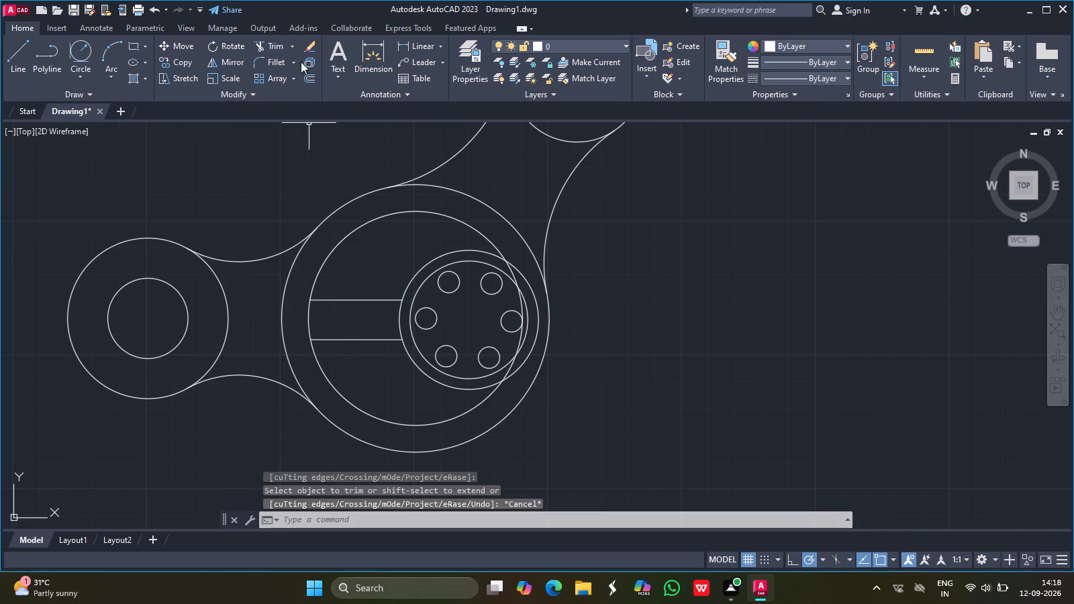
pyautogui.click(271, 51)
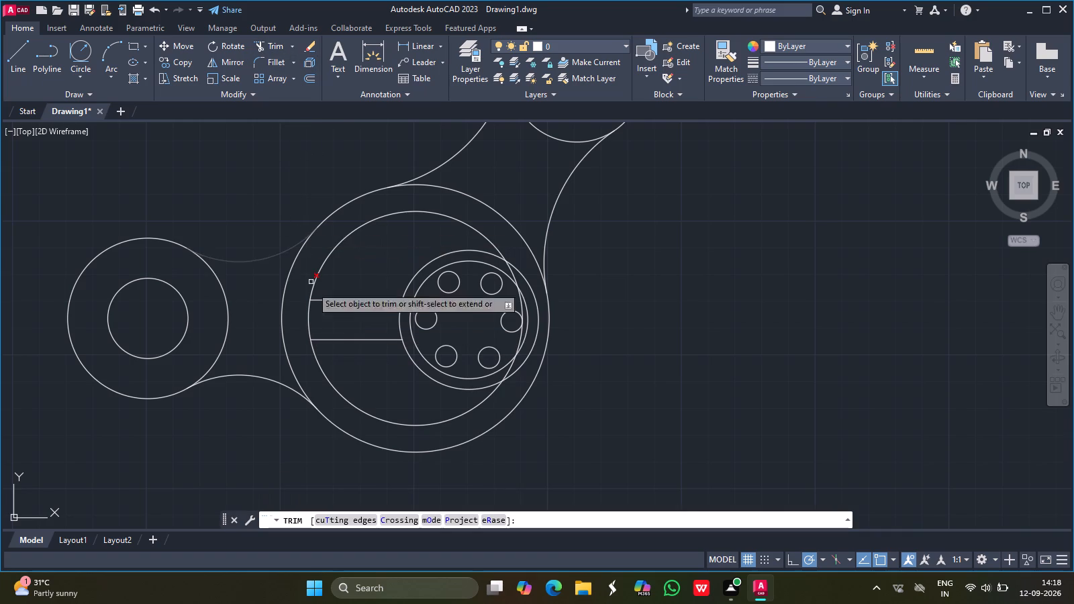
pyautogui.click(309, 323)
pyautogui.press('Escape')
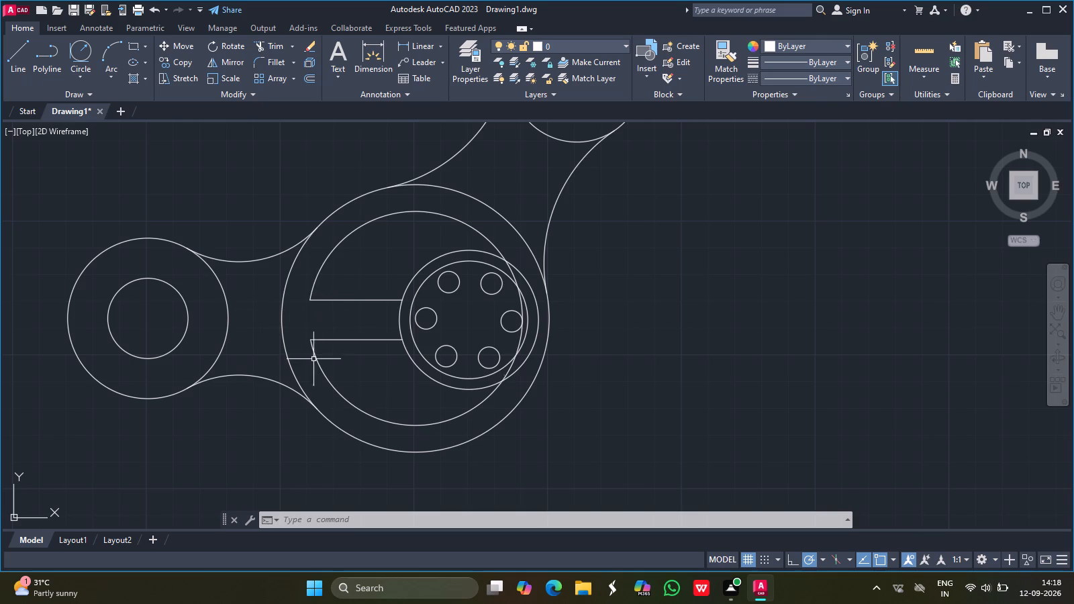
pyautogui.click(270, 52)
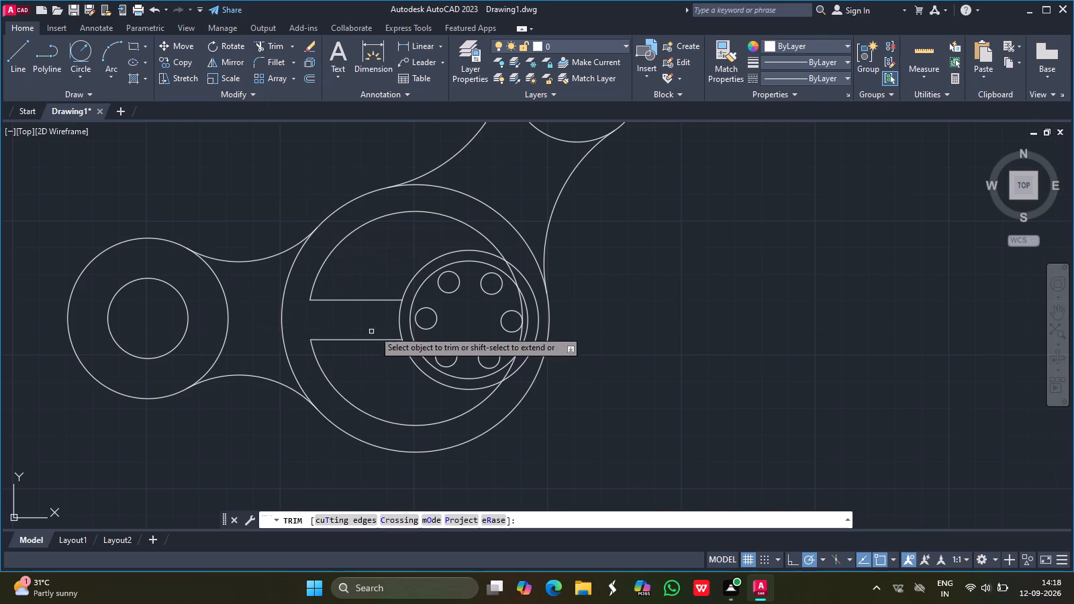
pyautogui.click(400, 324)
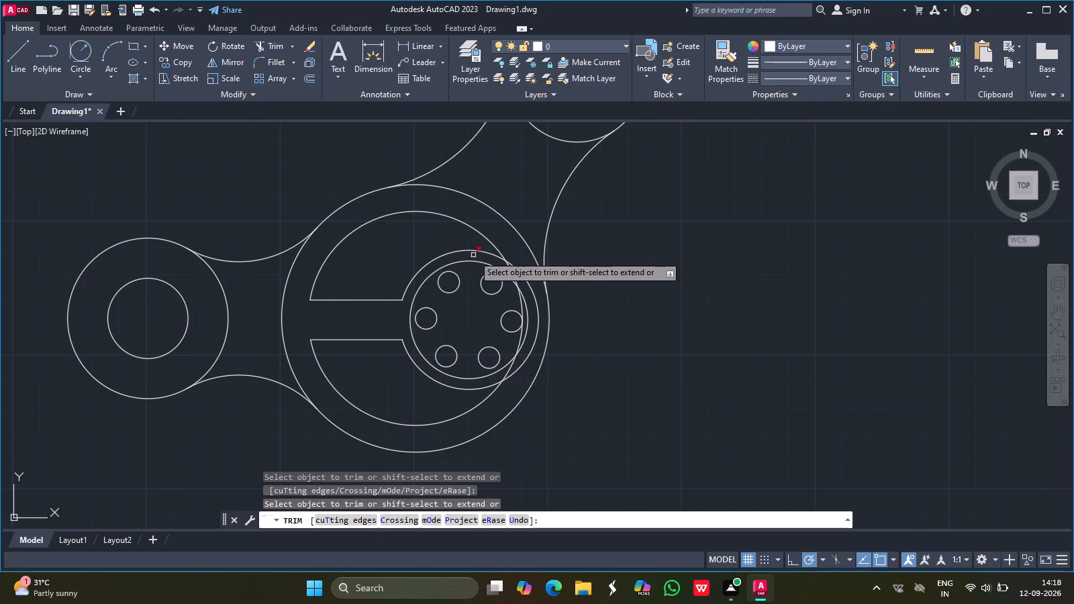
# Trim the overlapping right-hand arcs of the offset ring and the central inner circle, leaving two separate pockets around the six-hole circle.
pyautogui.click(536, 306)
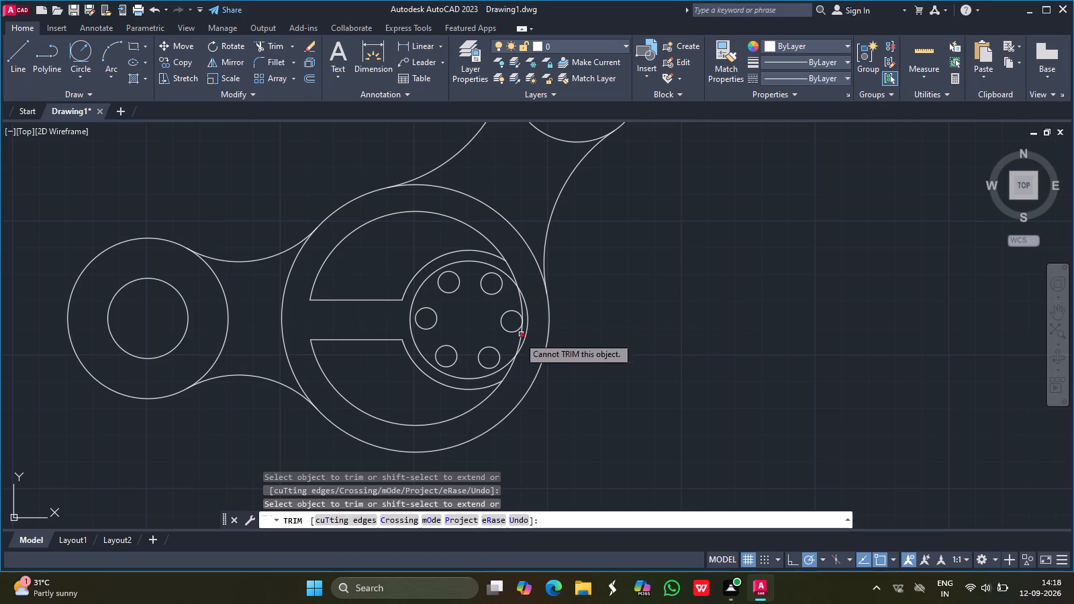
pyautogui.click(514, 272)
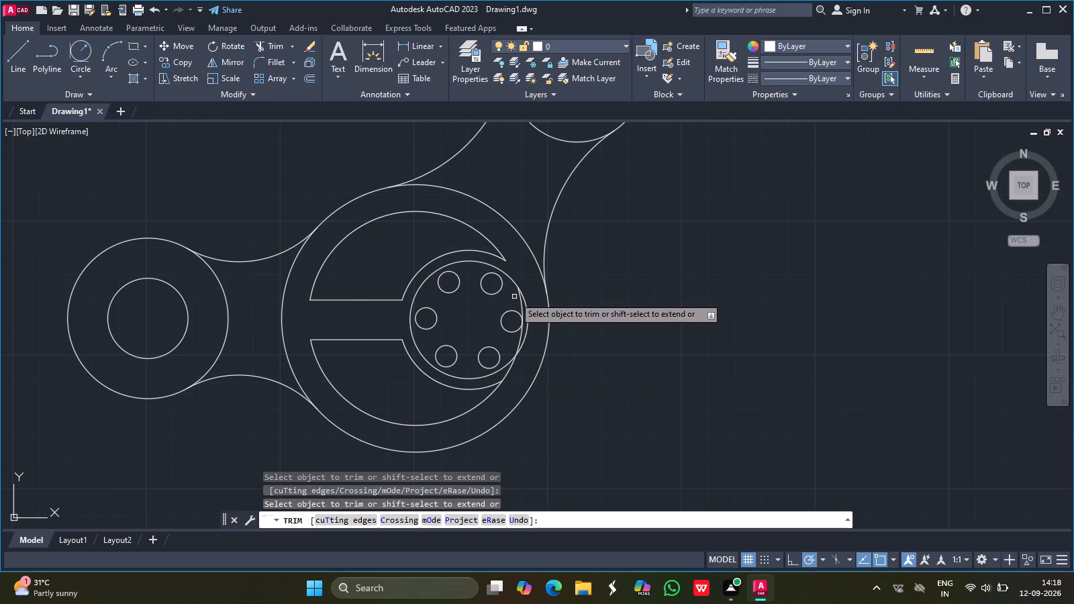
pyautogui.click(521, 304)
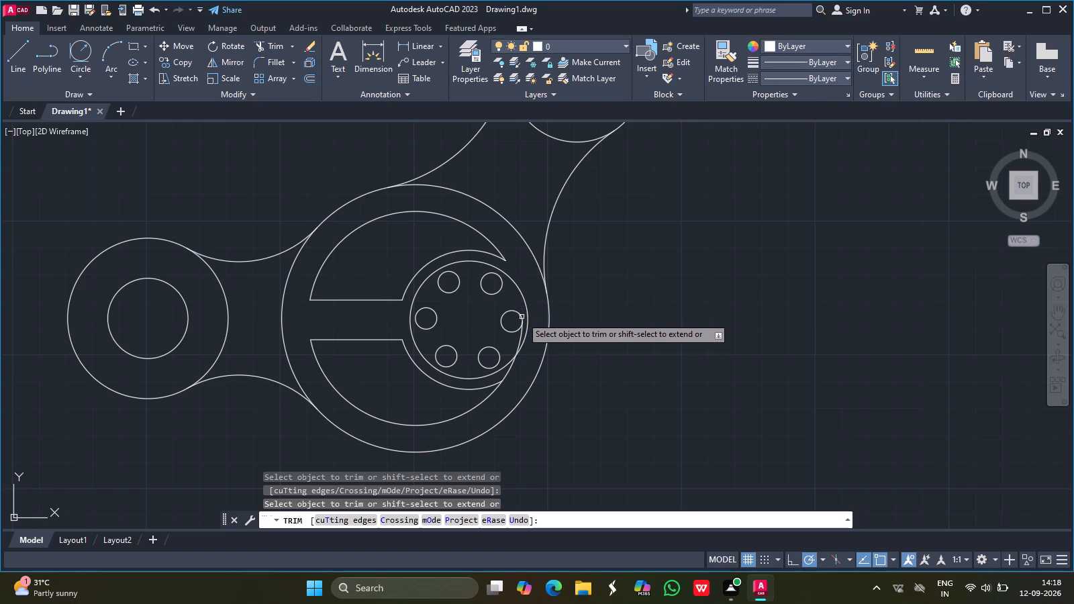
pyautogui.click(520, 338)
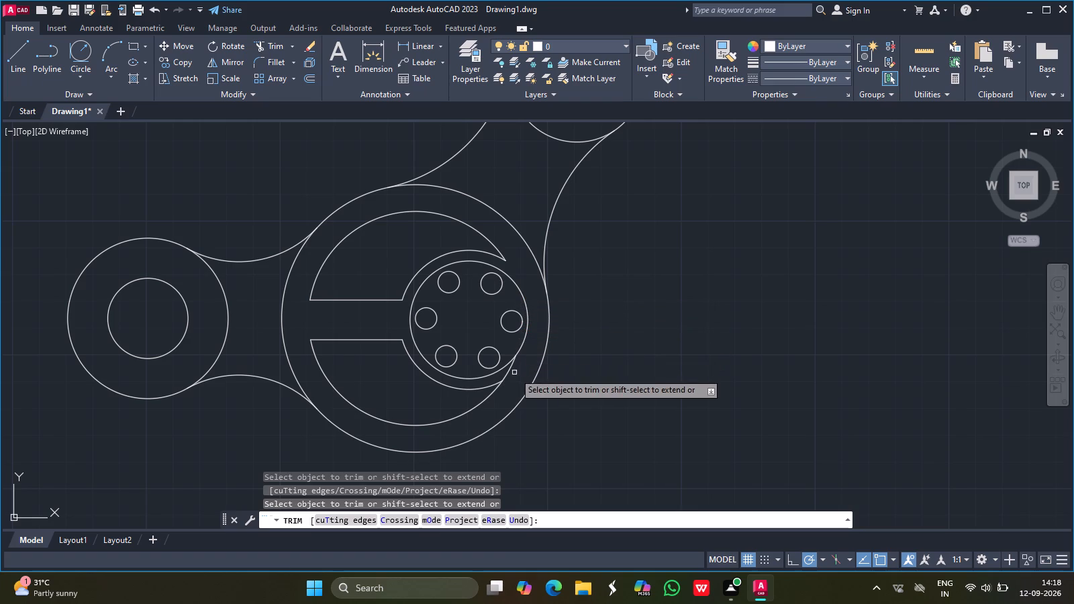
pyautogui.click(509, 374)
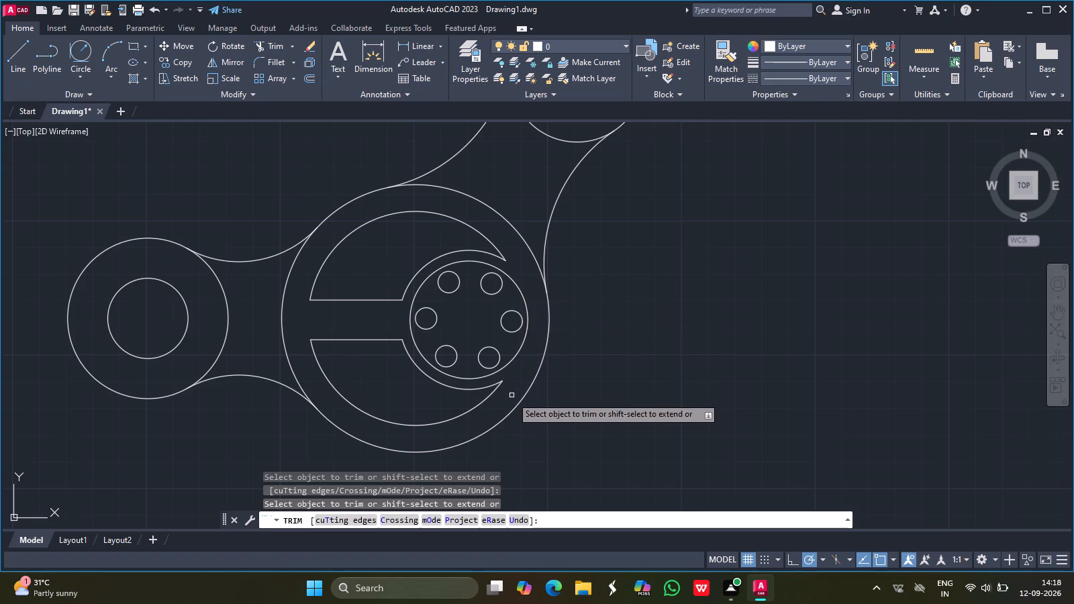
pyautogui.press('Escape')
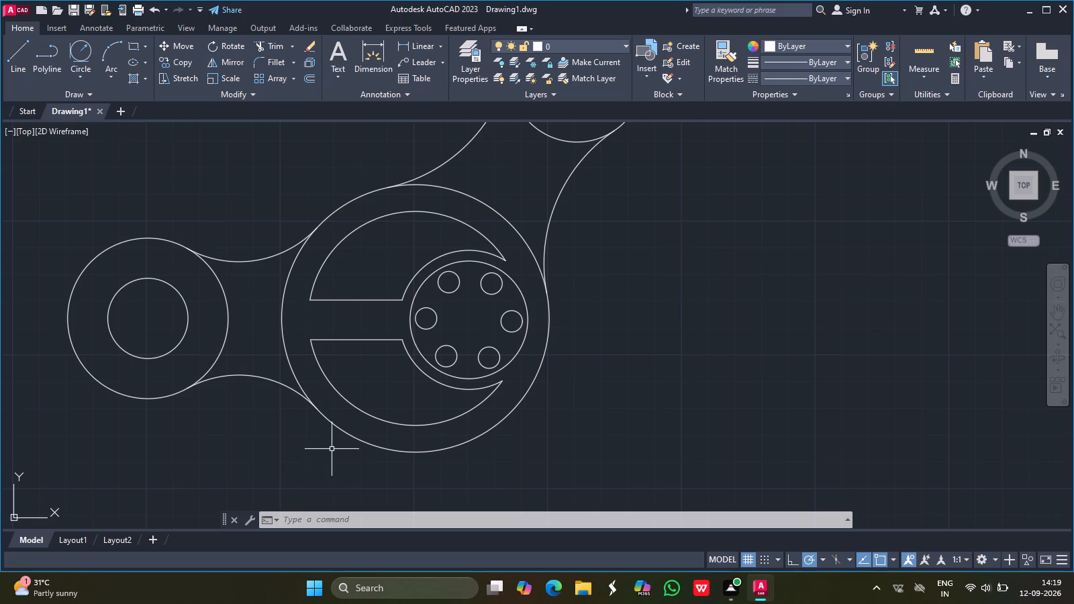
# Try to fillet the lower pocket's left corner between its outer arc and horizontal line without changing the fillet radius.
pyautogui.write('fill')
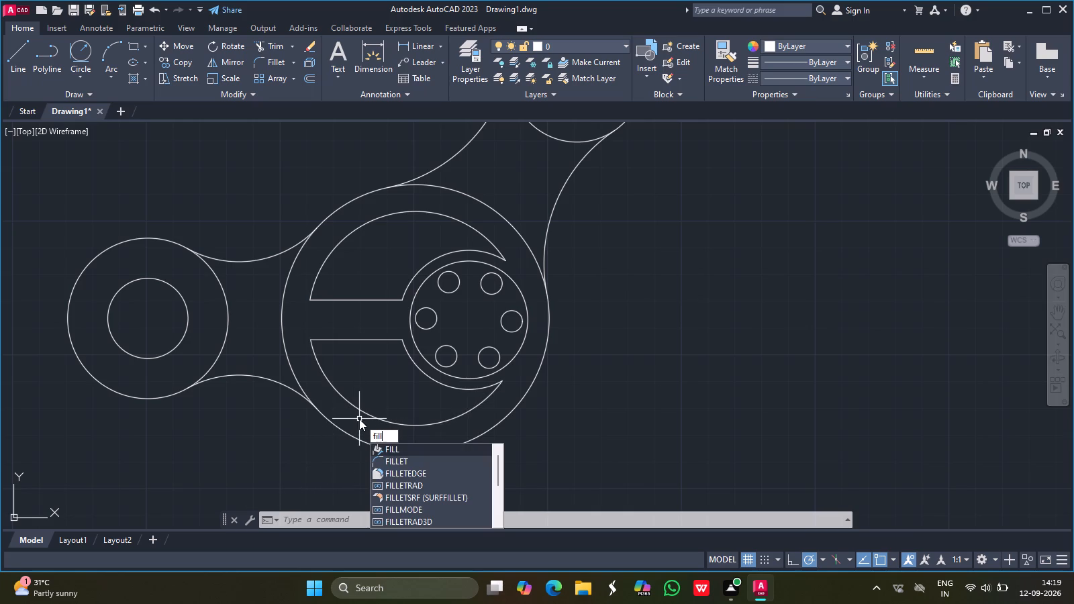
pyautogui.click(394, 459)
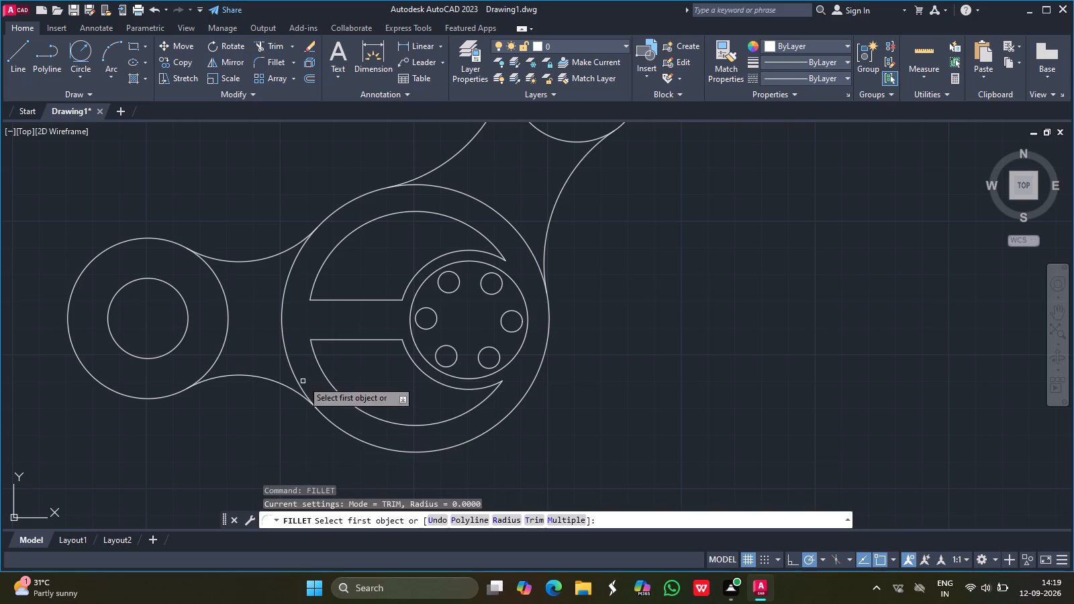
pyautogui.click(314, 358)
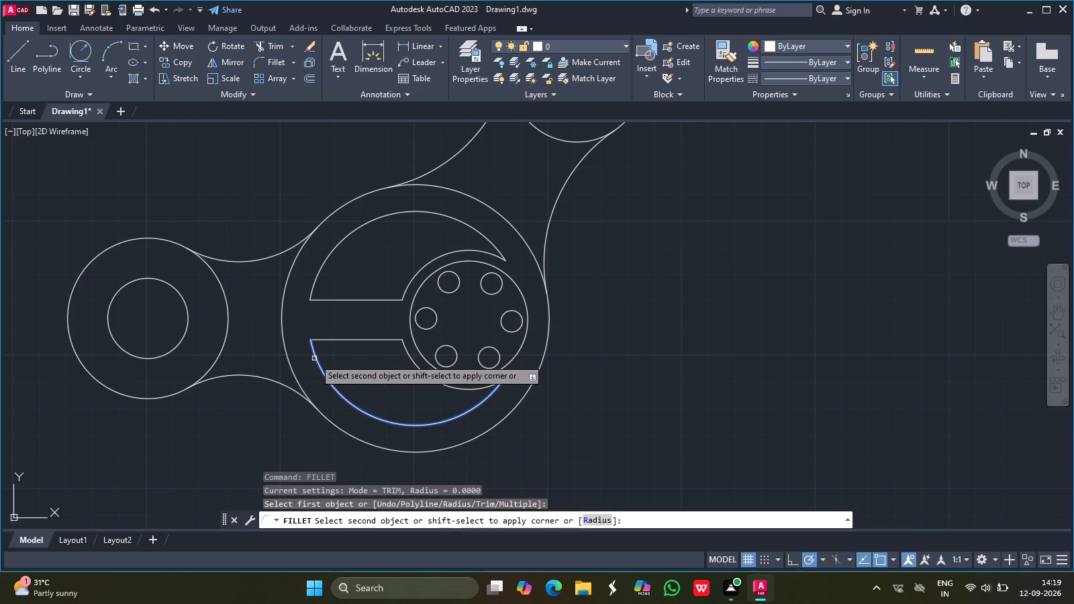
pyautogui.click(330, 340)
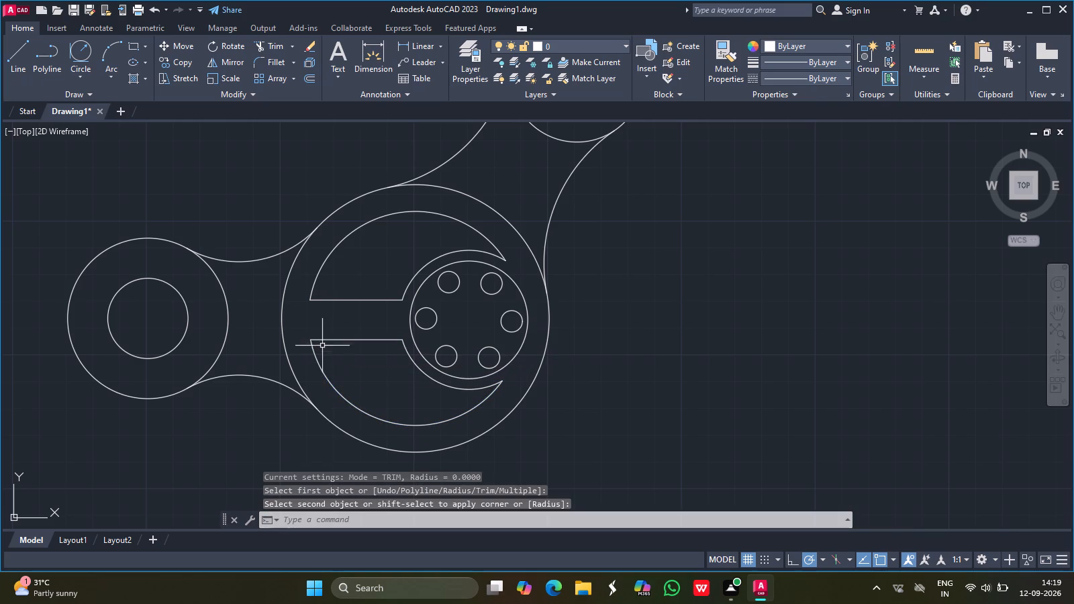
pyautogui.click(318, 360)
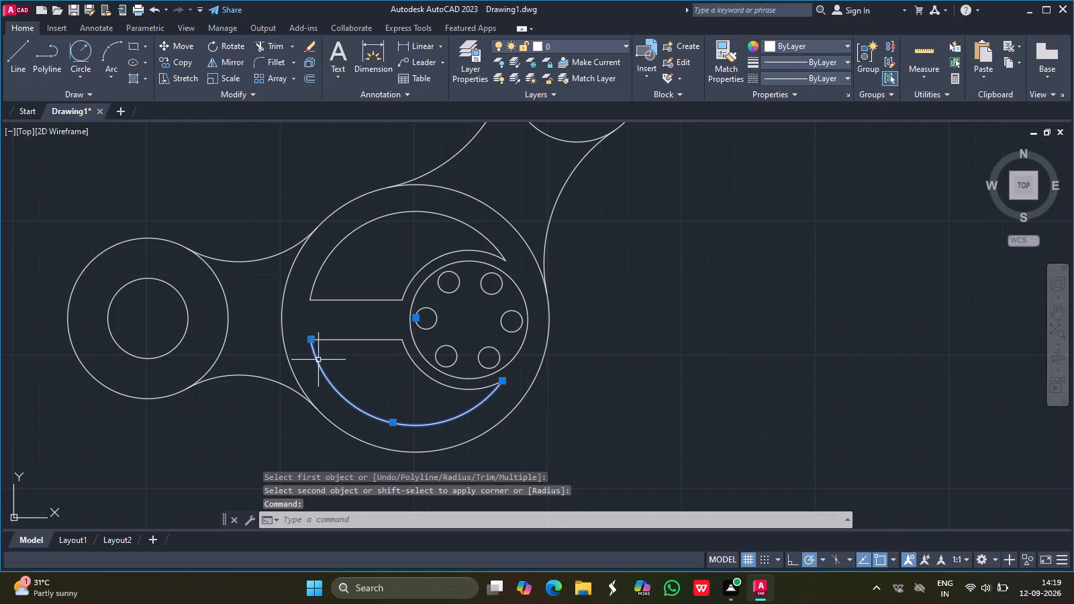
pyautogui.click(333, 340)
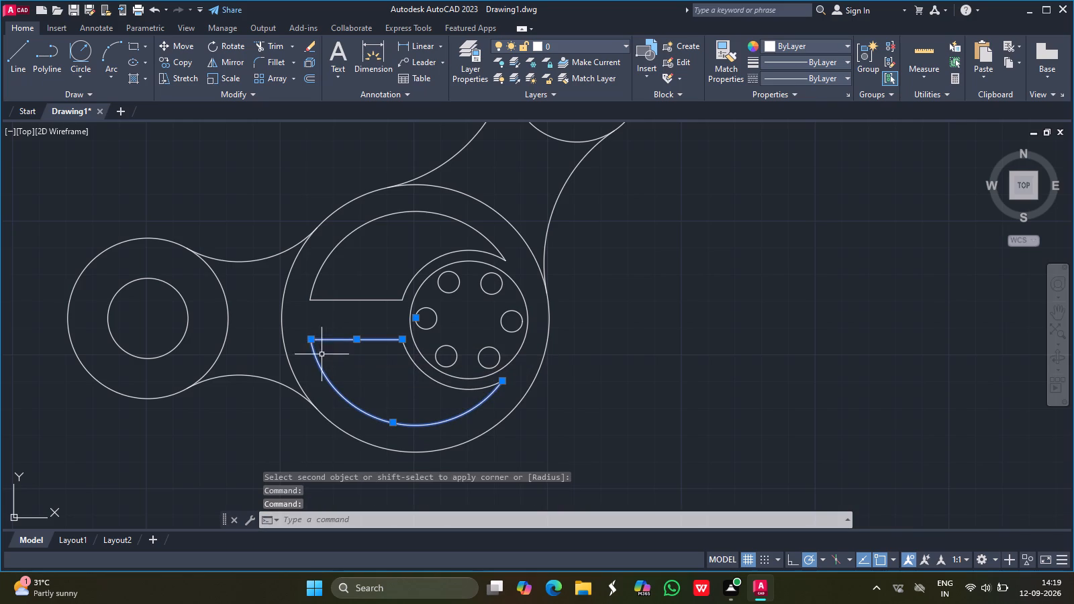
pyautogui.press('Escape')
# Fillet the lower pocket's left corner, between its outer arc and horizontal line, with a radius of 4.
pyautogui.write('fi')
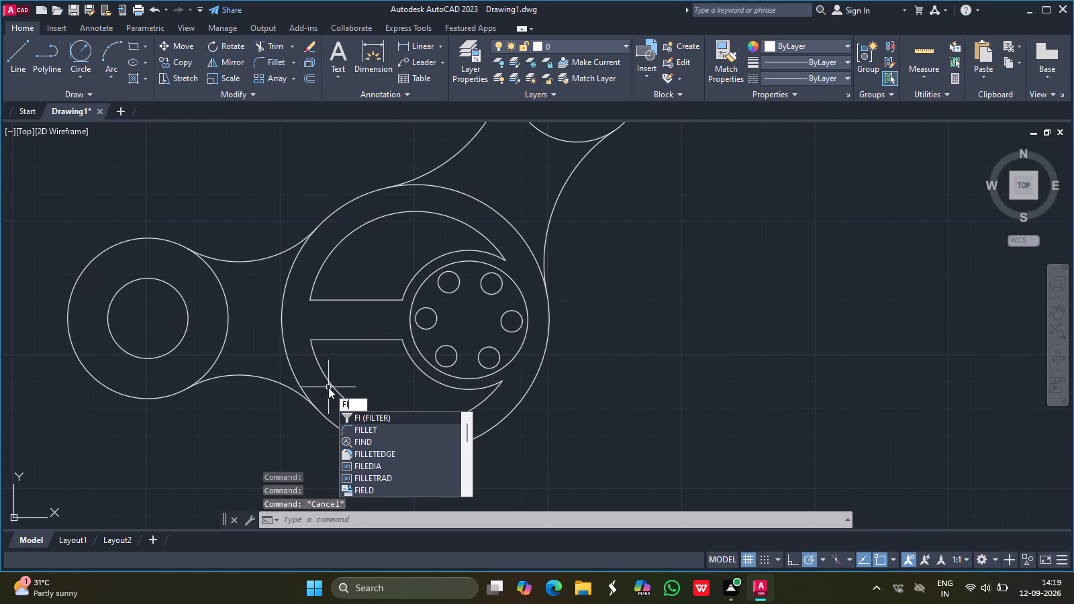
pyautogui.click(359, 430)
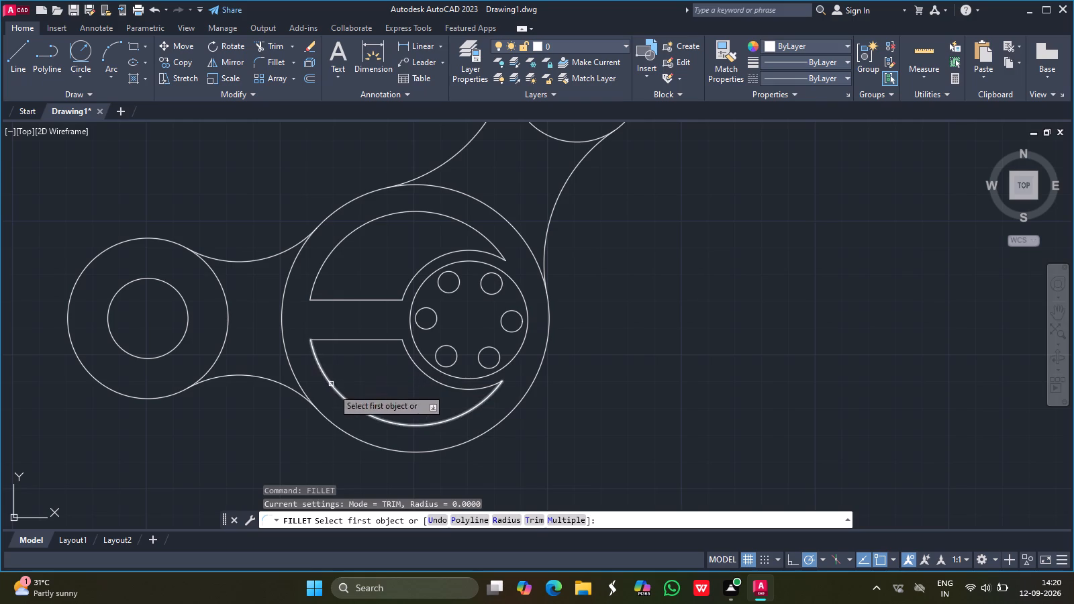
pyautogui.click(499, 517)
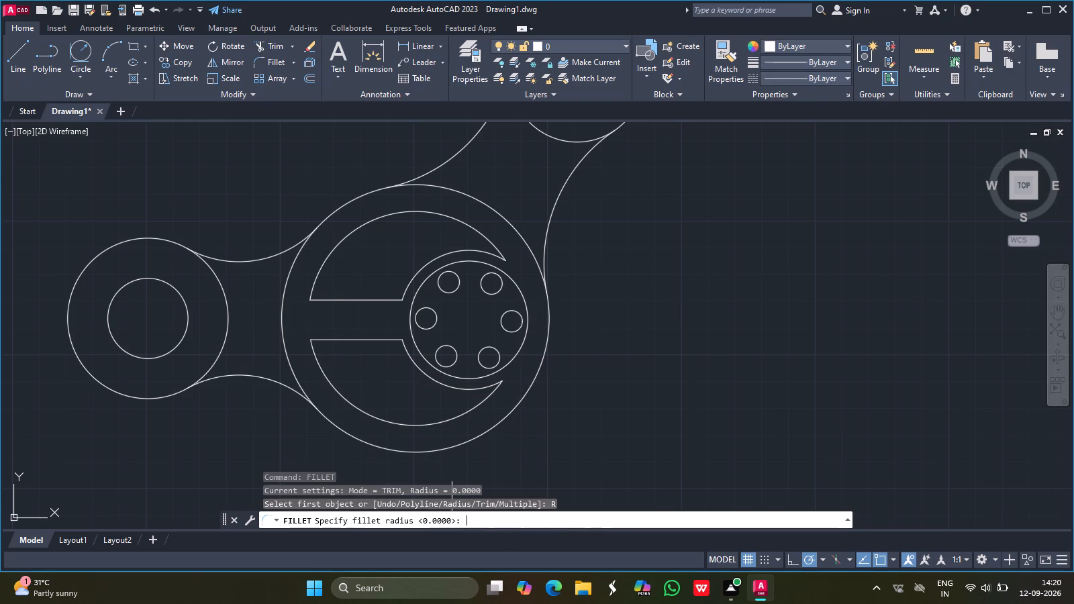
pyautogui.press('4')
pyautogui.press('Return')
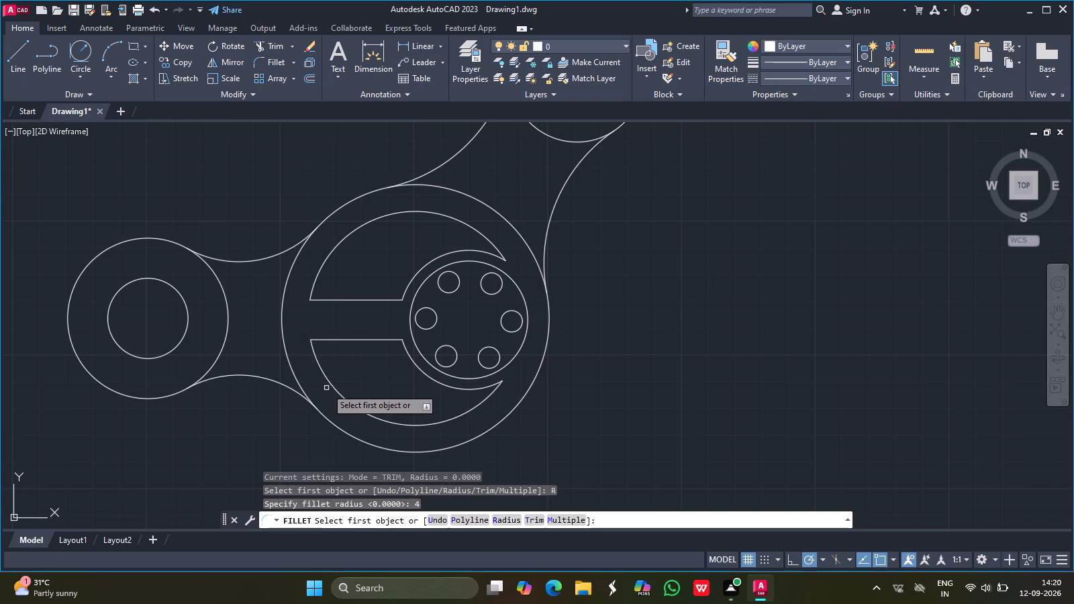
pyautogui.click(338, 392)
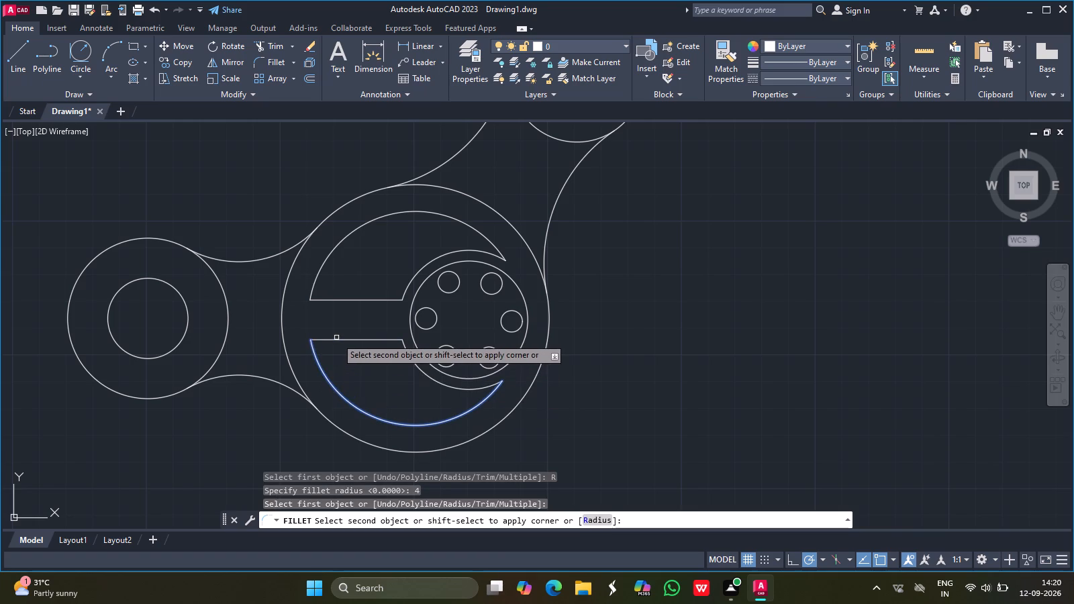
pyautogui.click(342, 340)
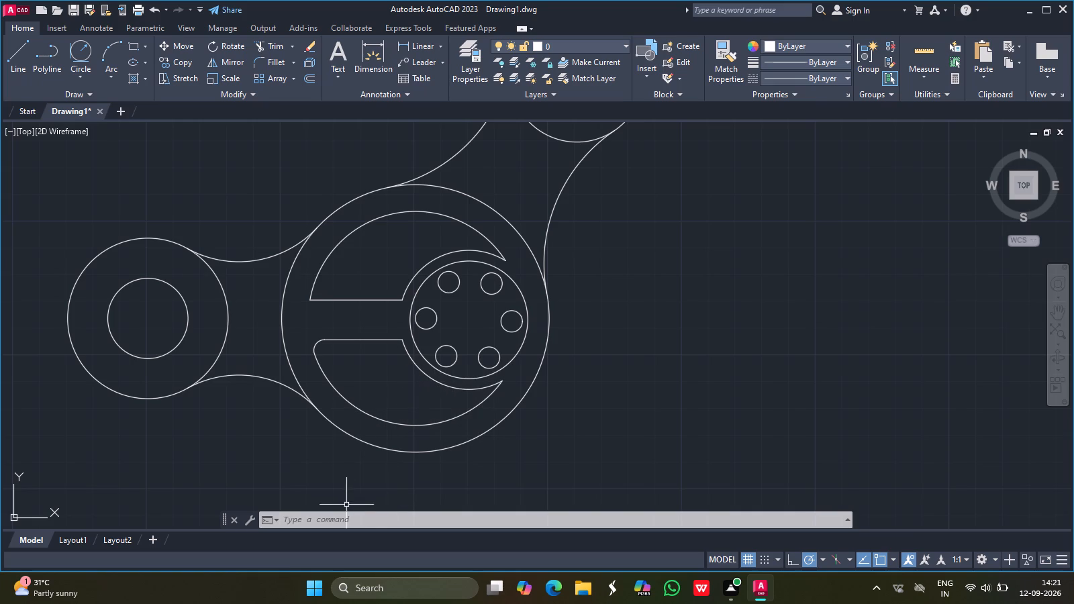
# Fillet the lower pocket's pointed right tip and the upper pocket's left corner and right tip with radius 4, using the Multiple option.
pyautogui.write('fil')
pyautogui.click(383, 384)
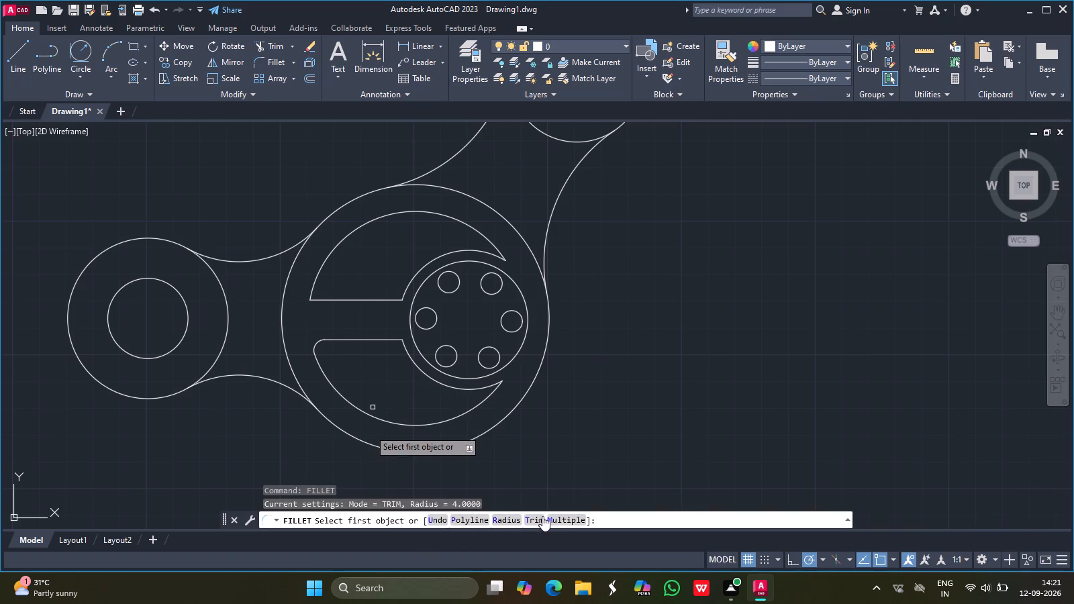
pyautogui.click(548, 520)
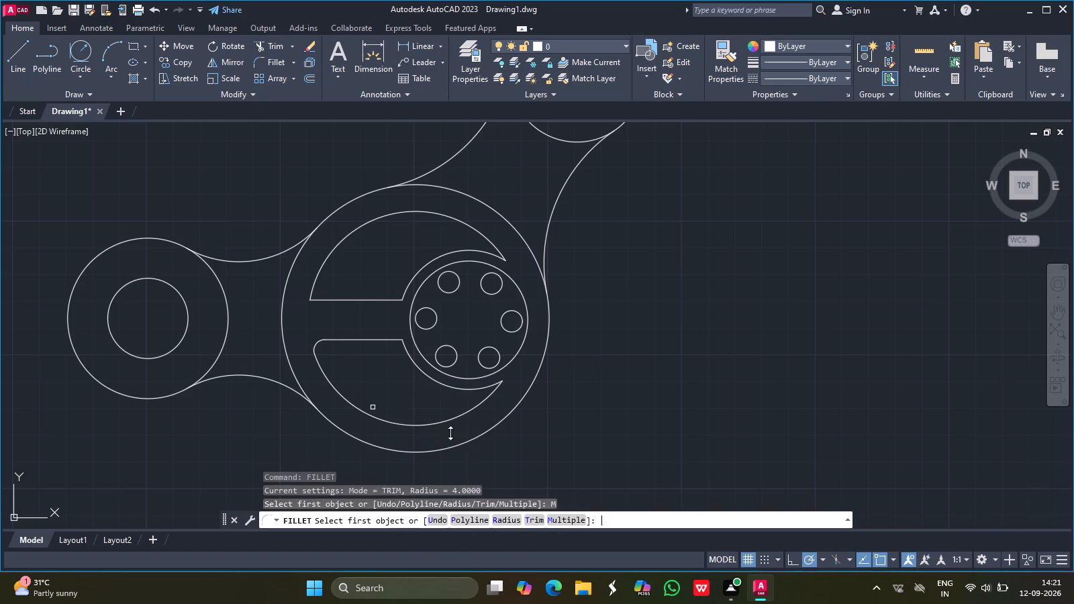
pyautogui.click(502, 515)
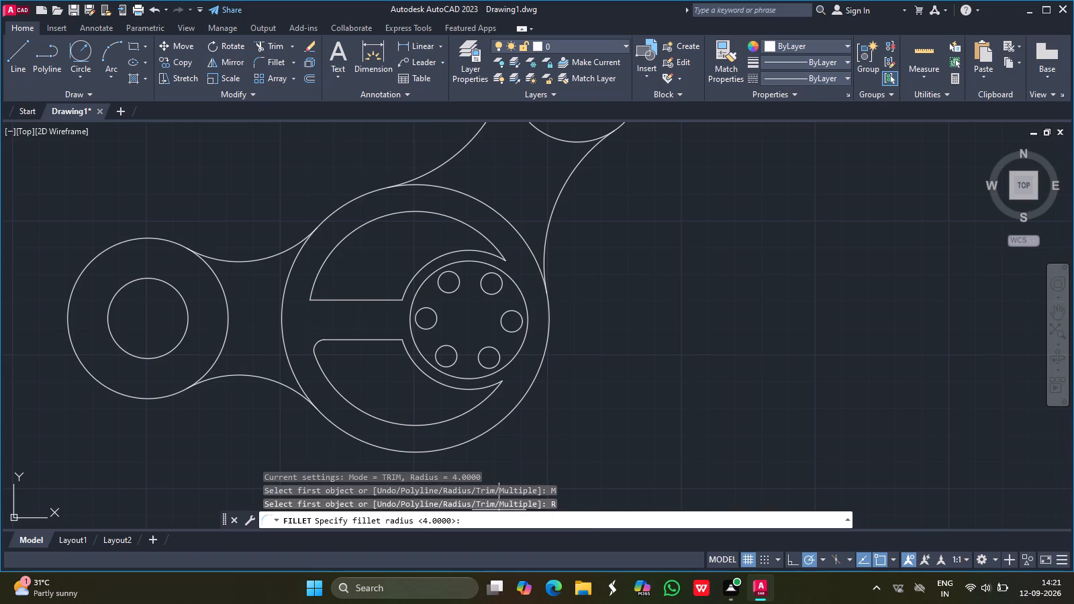
pyautogui.press('4')
pyautogui.press('Return')
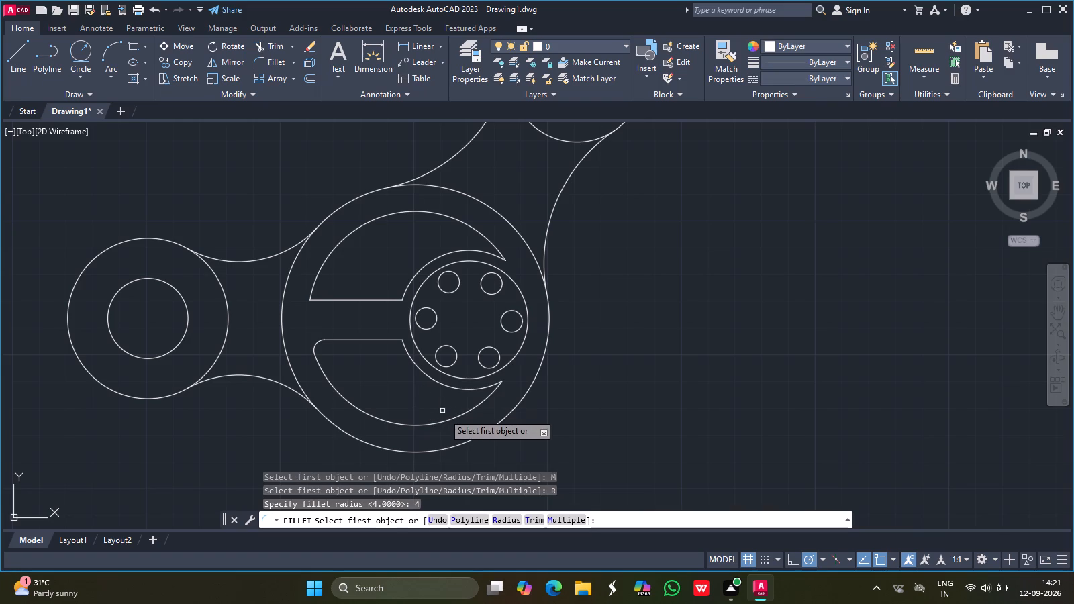
pyautogui.click(446, 423)
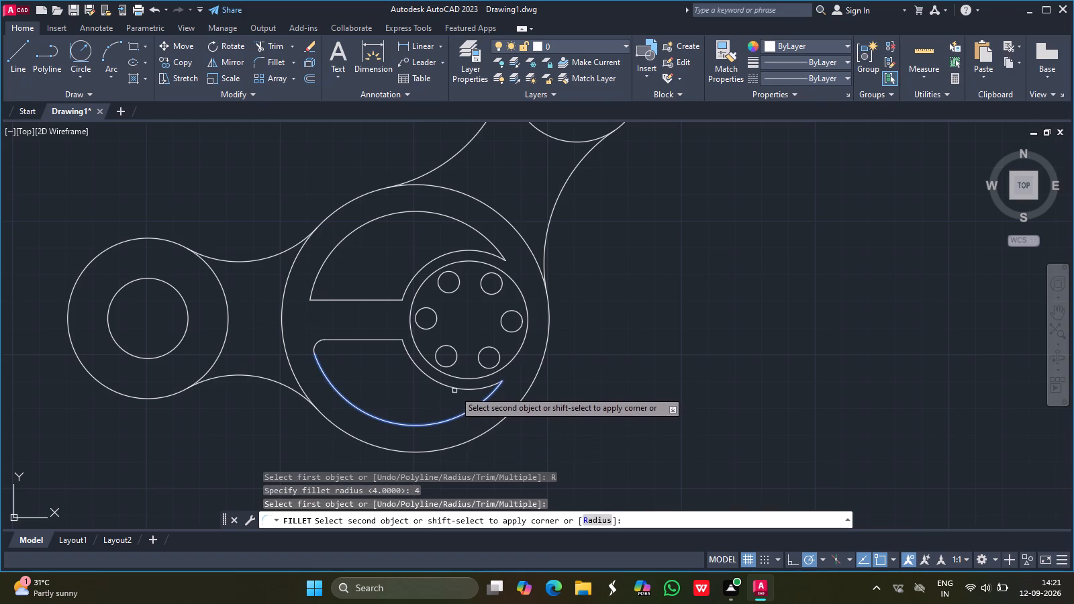
pyautogui.click(456, 387)
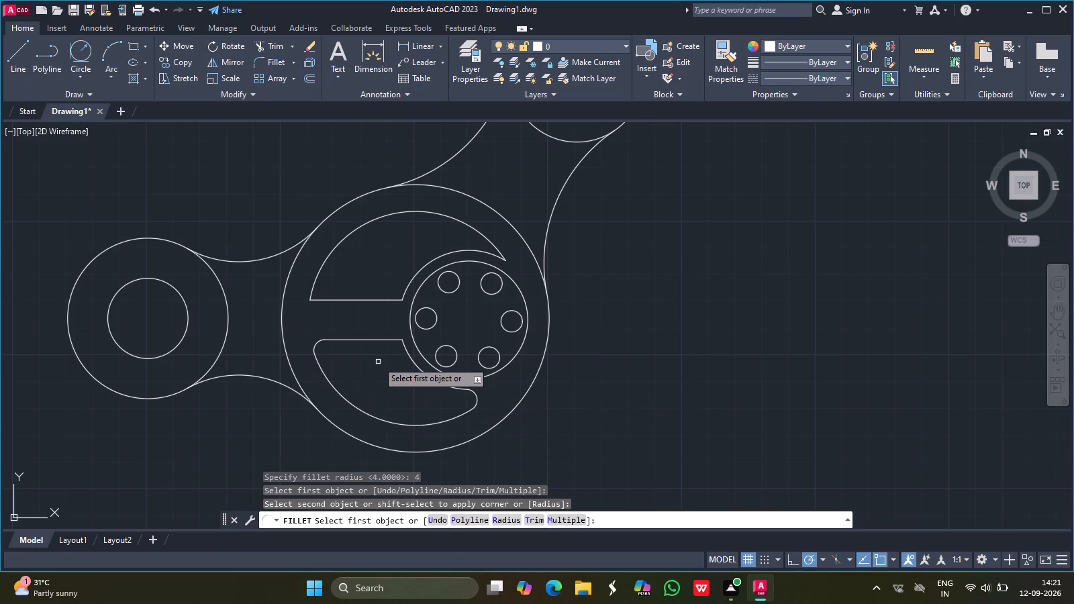
pyautogui.click(352, 232)
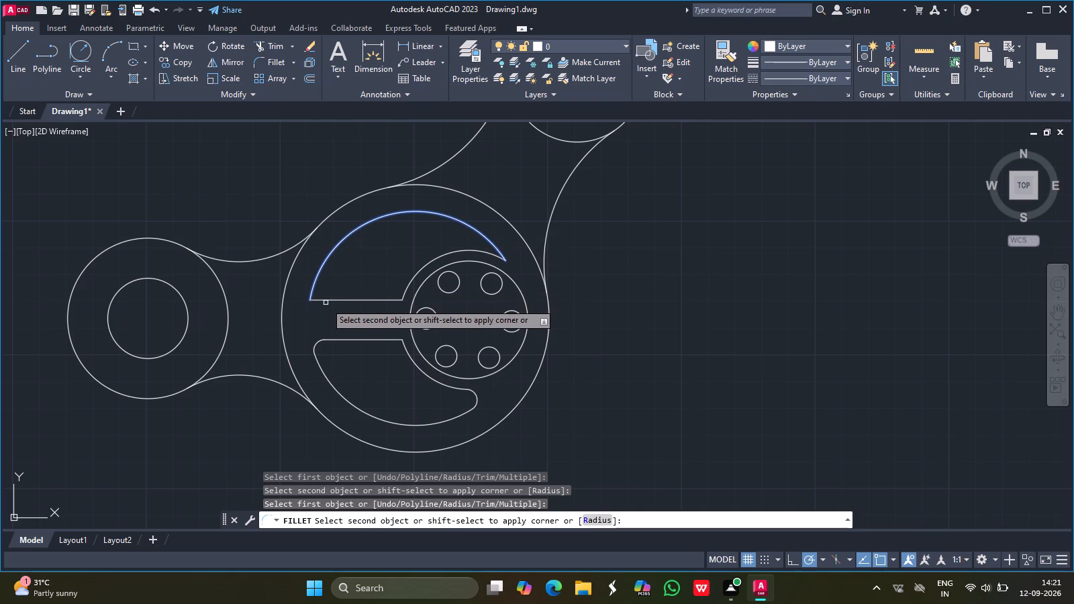
pyautogui.click(337, 301)
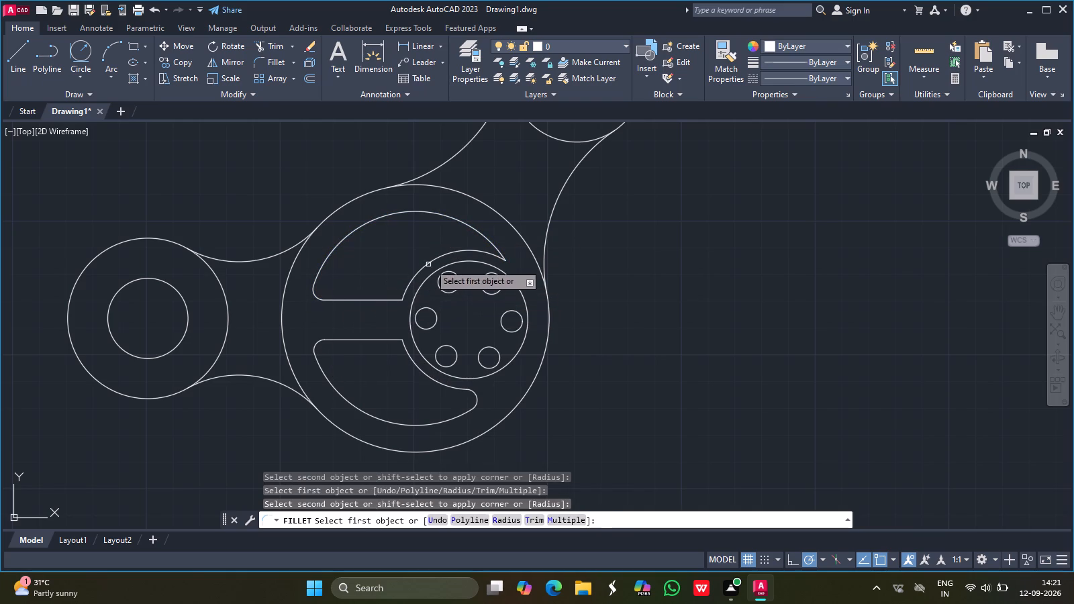
pyautogui.click(475, 250)
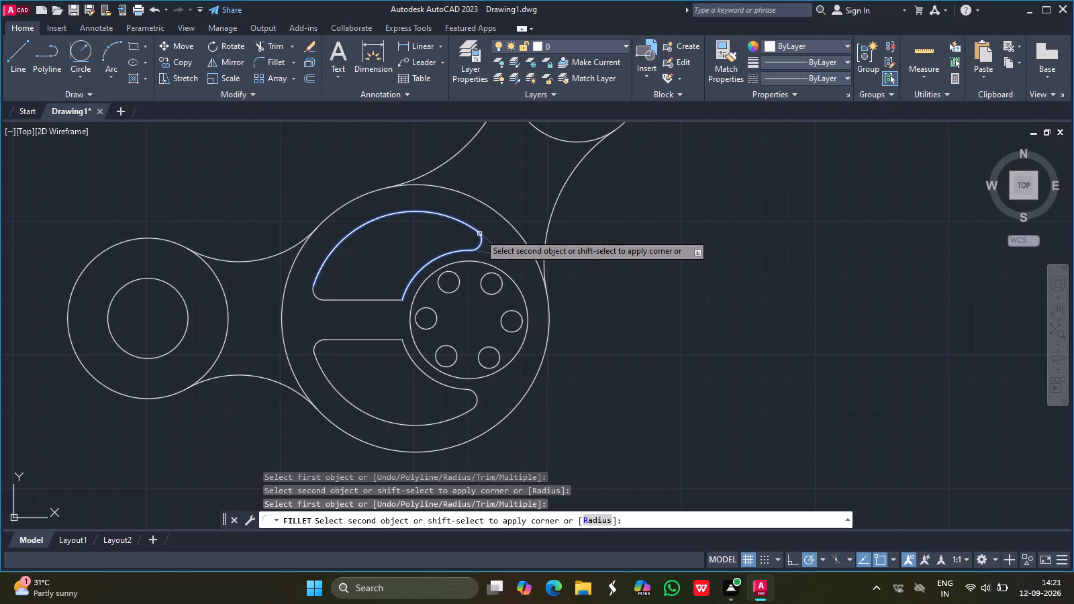
pyautogui.click(479, 232)
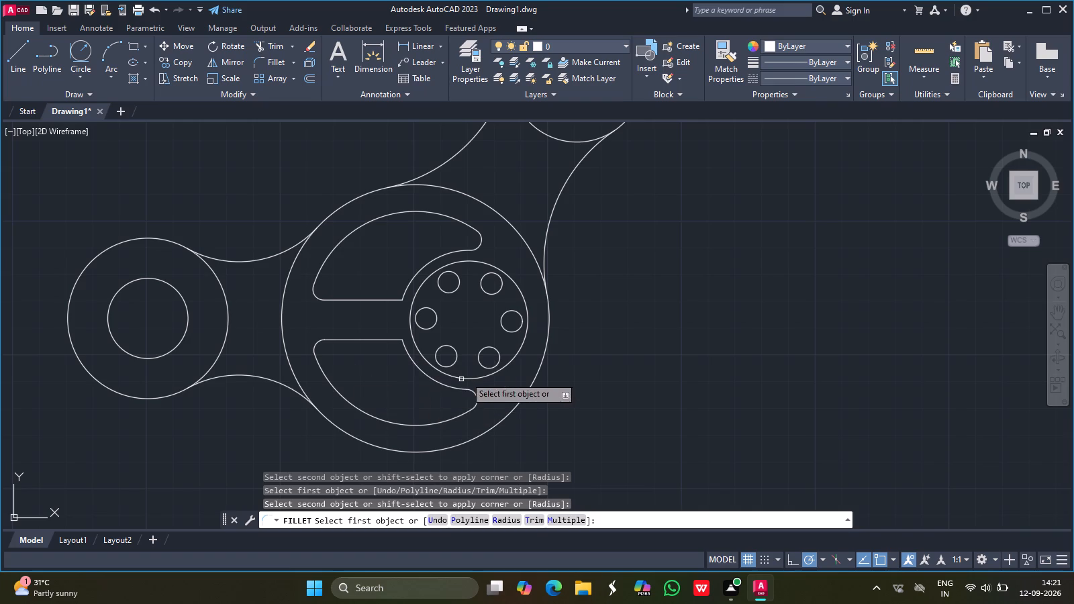
pyautogui.press('Escape')
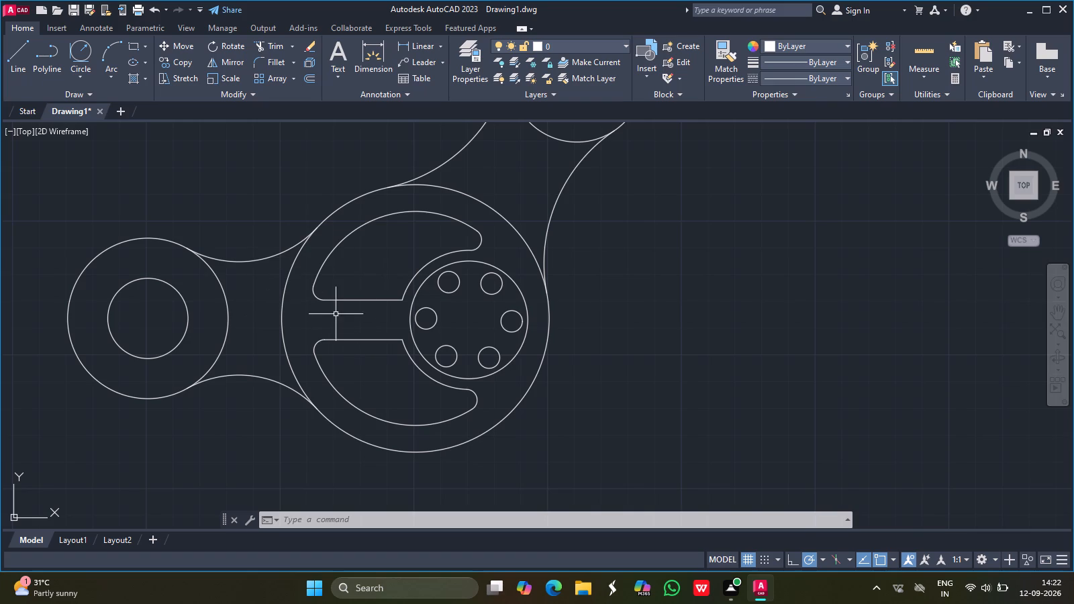
# Fillet both pockets' corners between the horizontal line and the inner arc around the six-hole circle with radius 4, using the Multiple option.
pyautogui.write('fill')
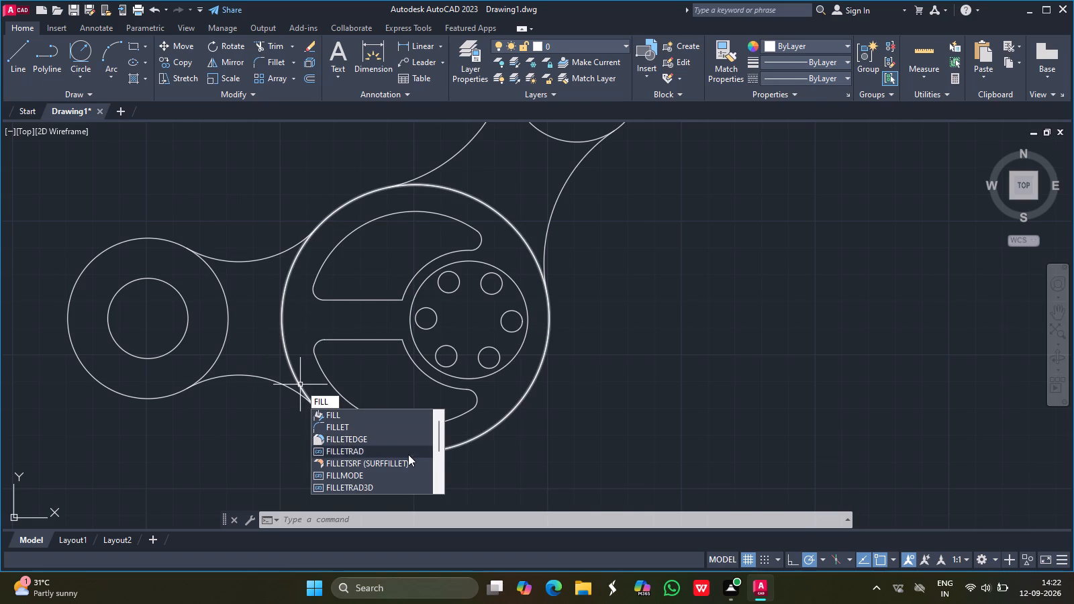
pyautogui.click(336, 424)
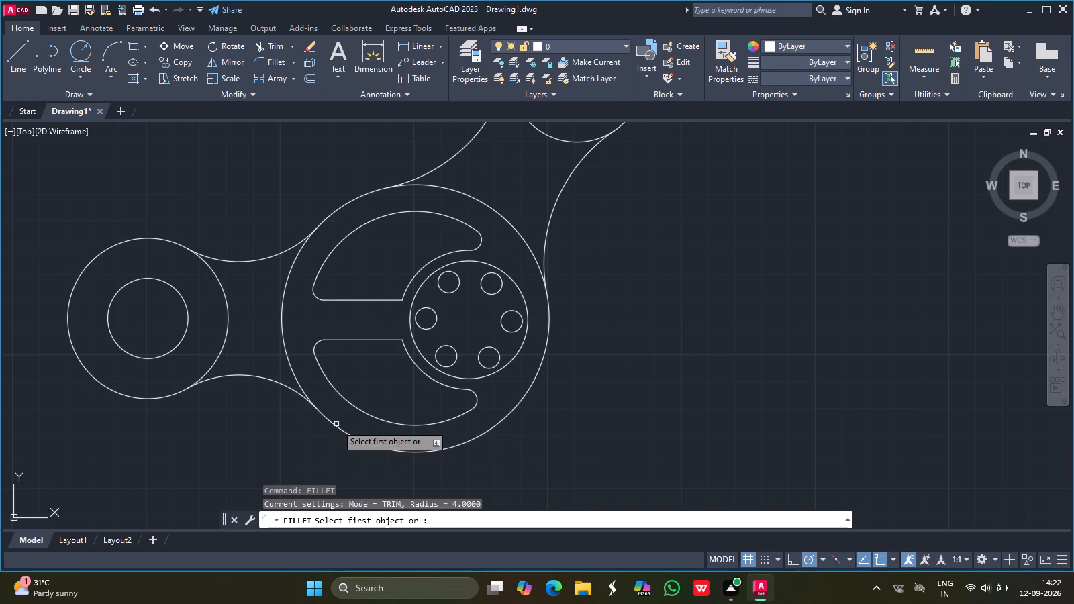
pyautogui.click(558, 521)
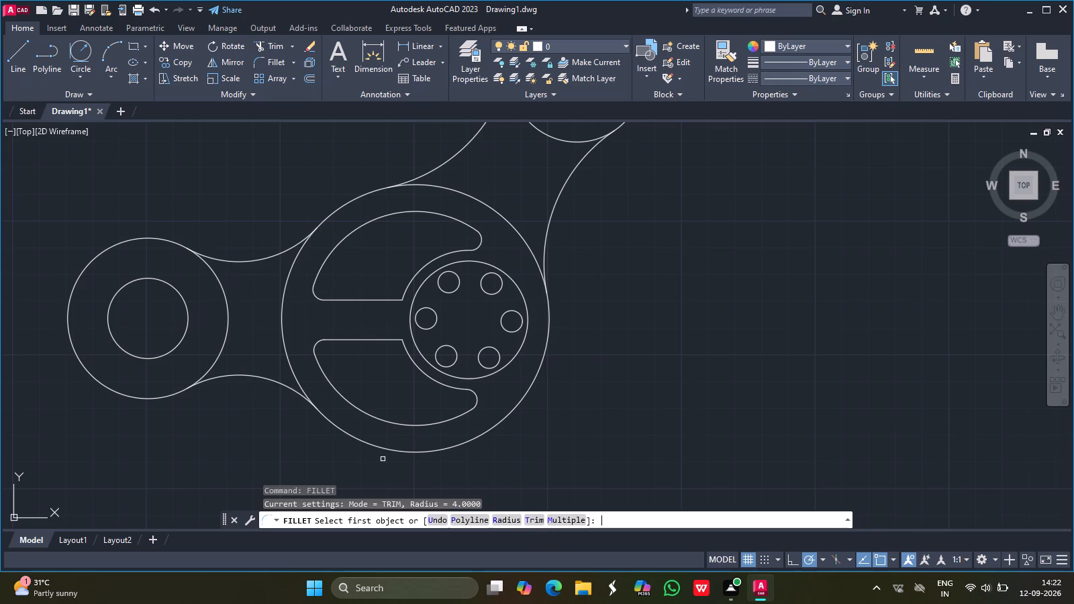
pyautogui.click(507, 523)
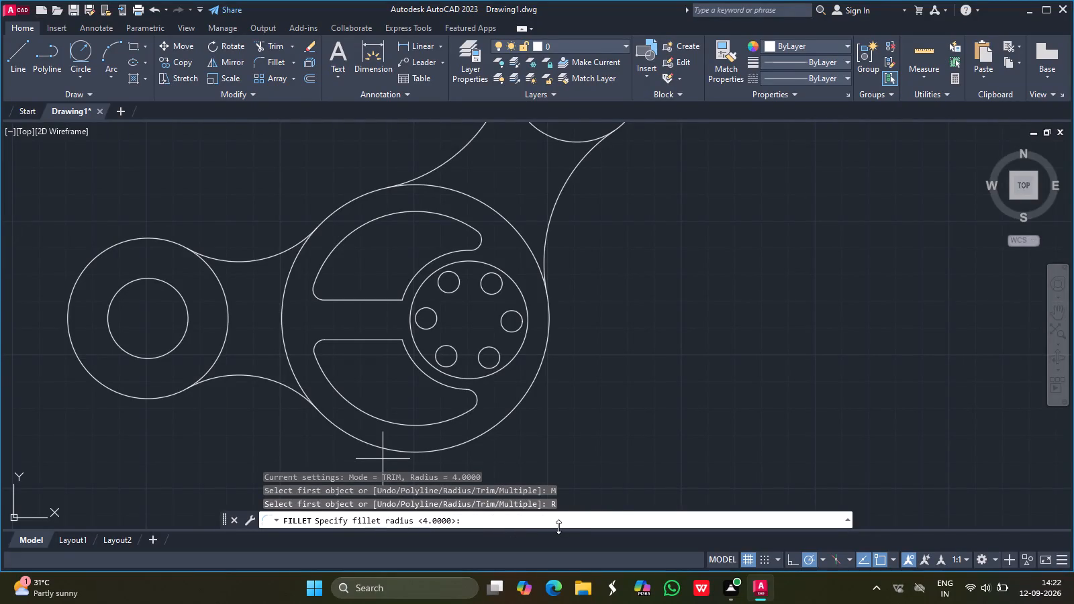
pyautogui.press('4')
pyautogui.press('Return')
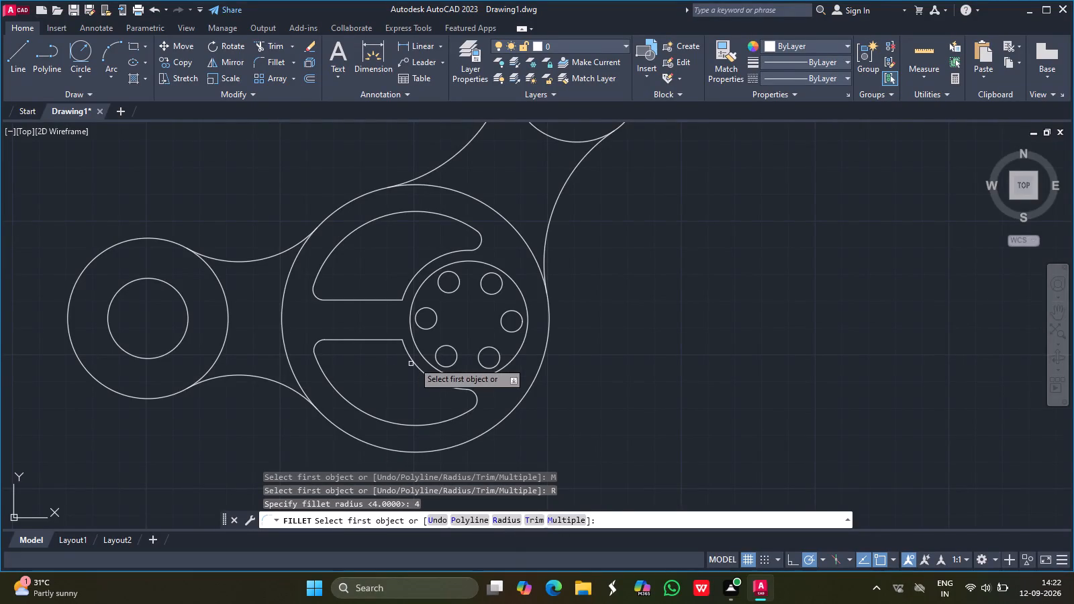
pyautogui.click(383, 340)
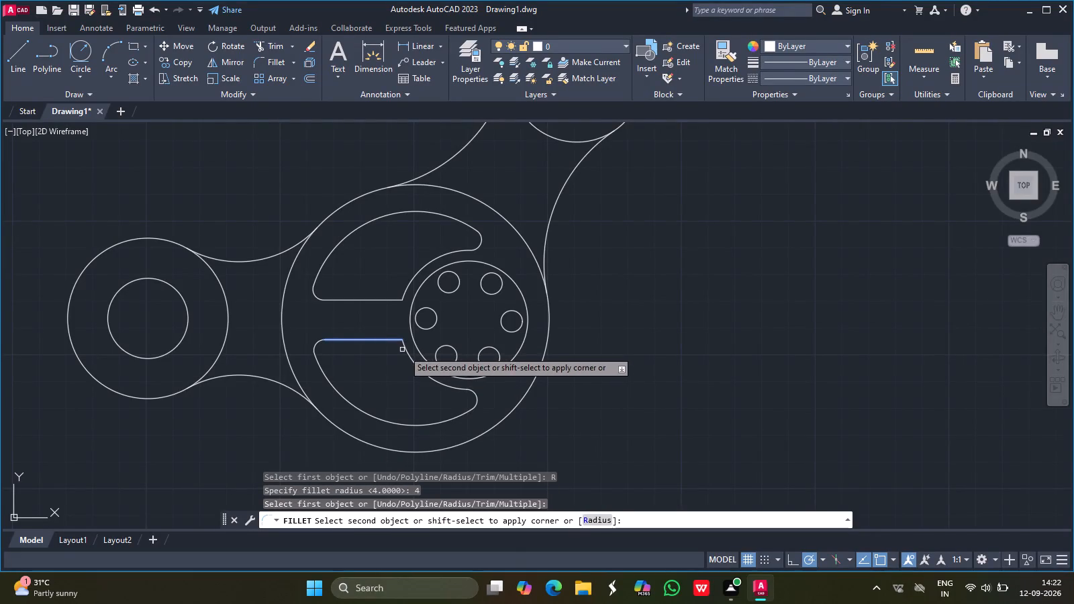
pyautogui.click(408, 354)
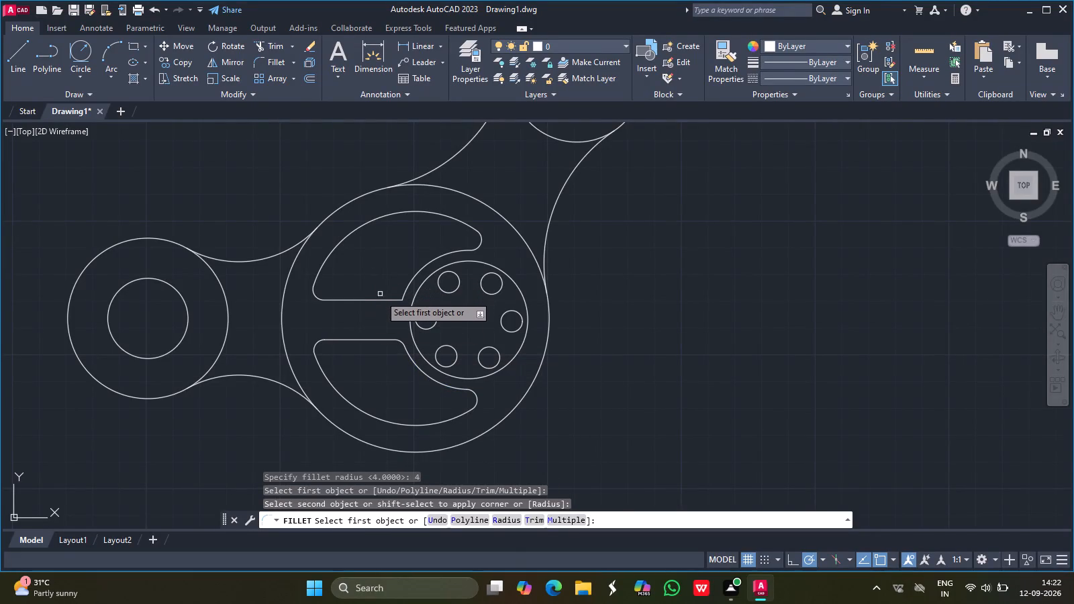
pyautogui.click(380, 299)
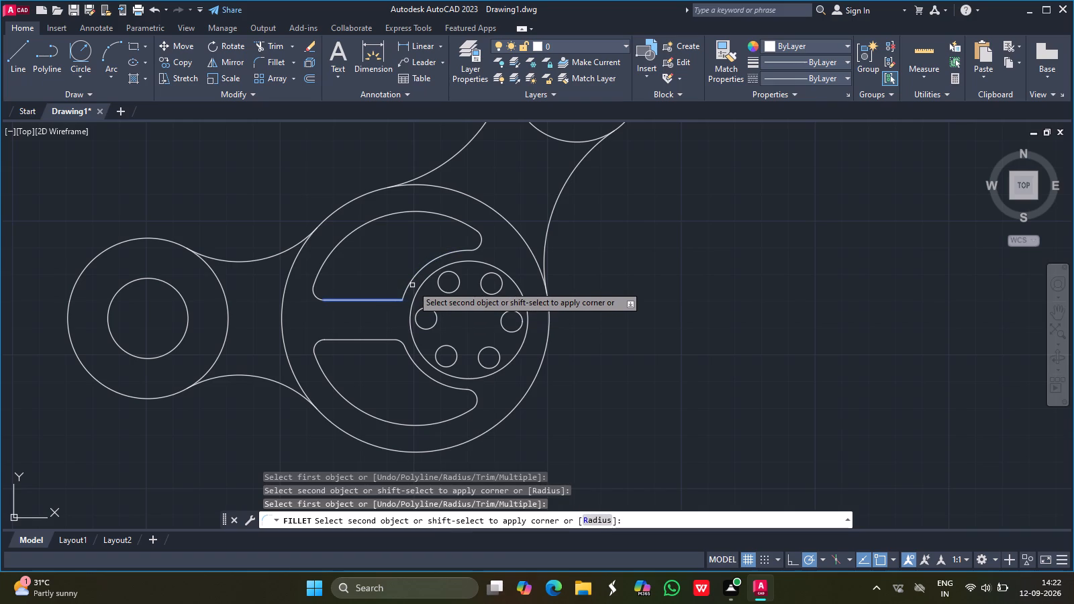
pyautogui.click(411, 282)
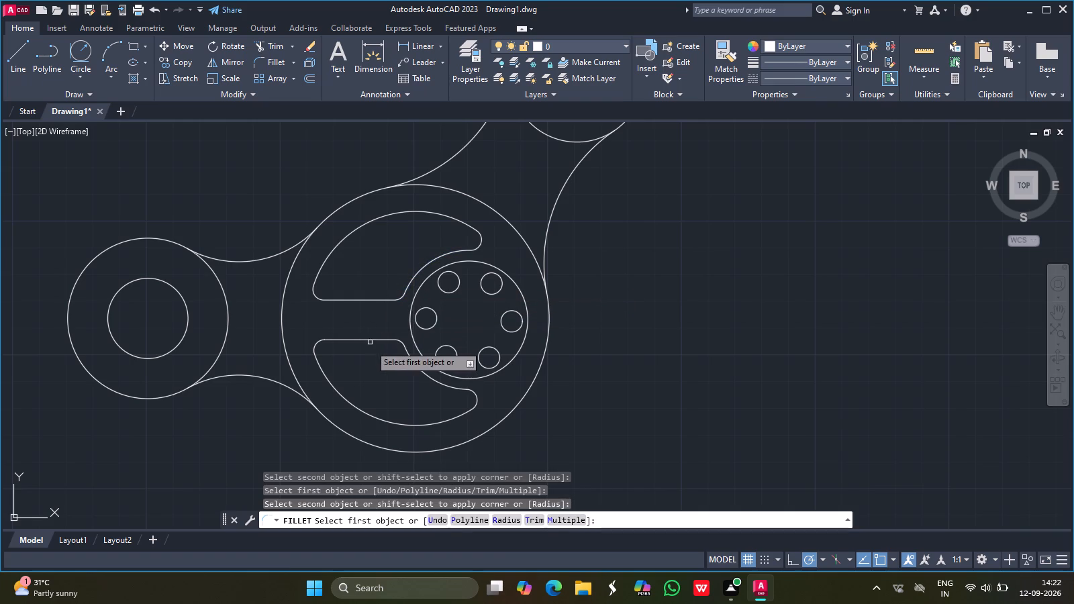
pyautogui.press('Escape')
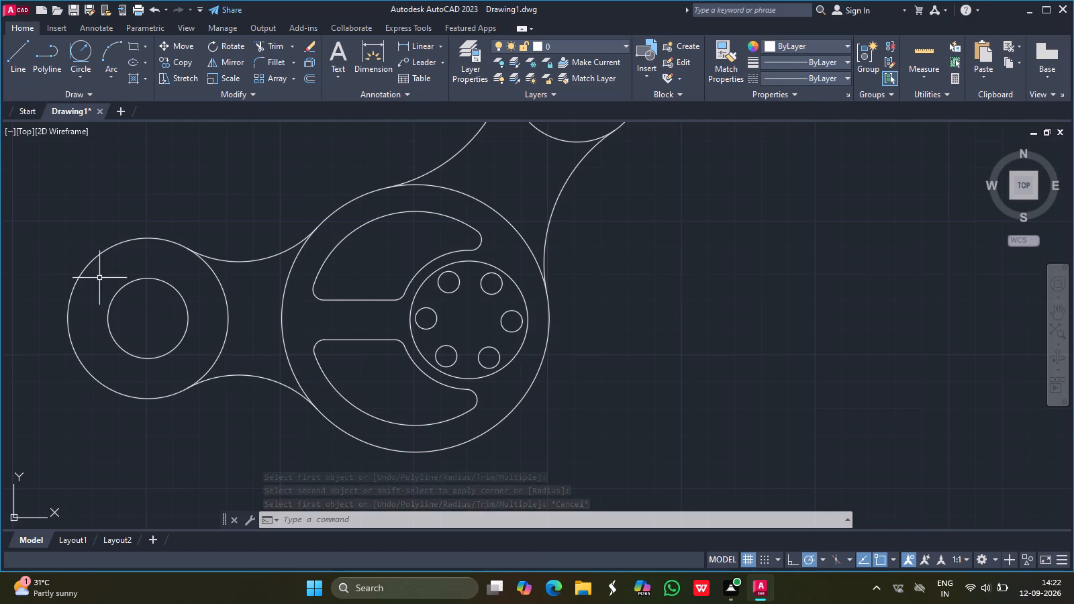
# Add a radius dimension to the outer circle of the left circle group, with its text outside to the upper left.
pyautogui.click(440, 48)
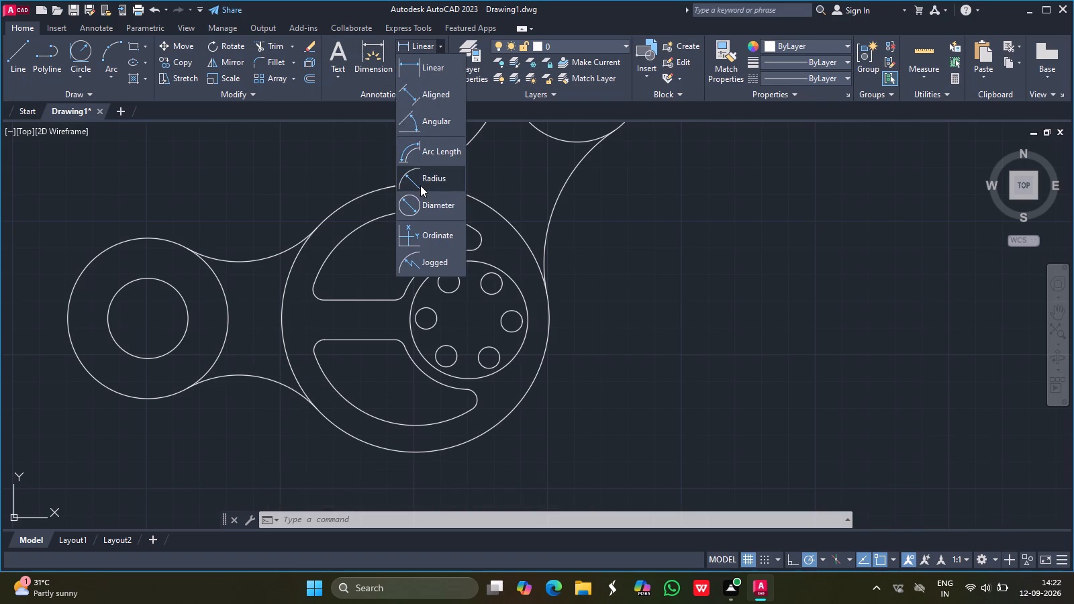
pyautogui.click(420, 185)
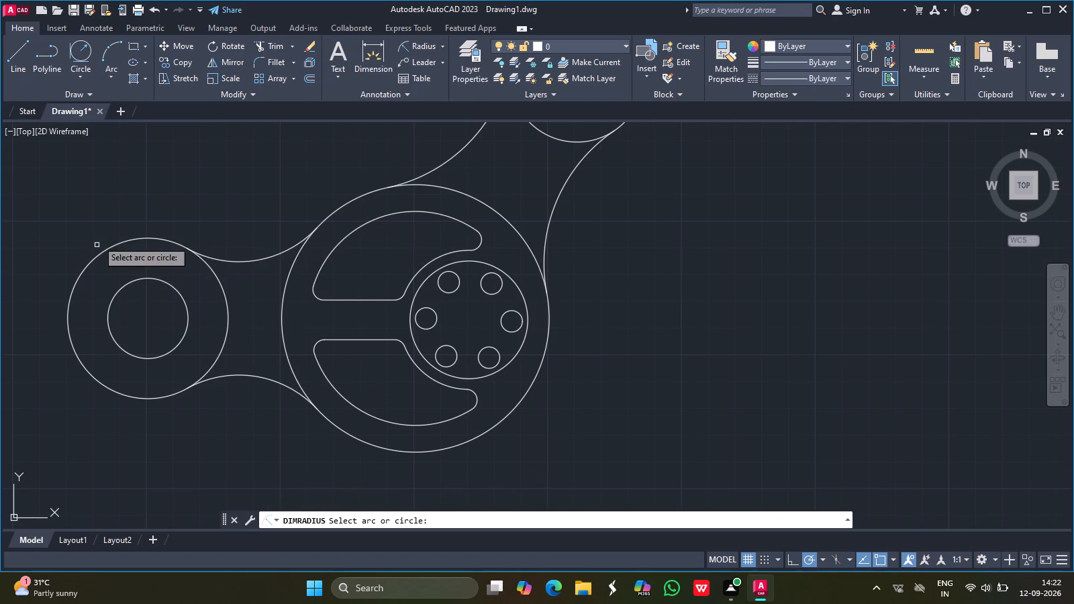
pyautogui.click(105, 252)
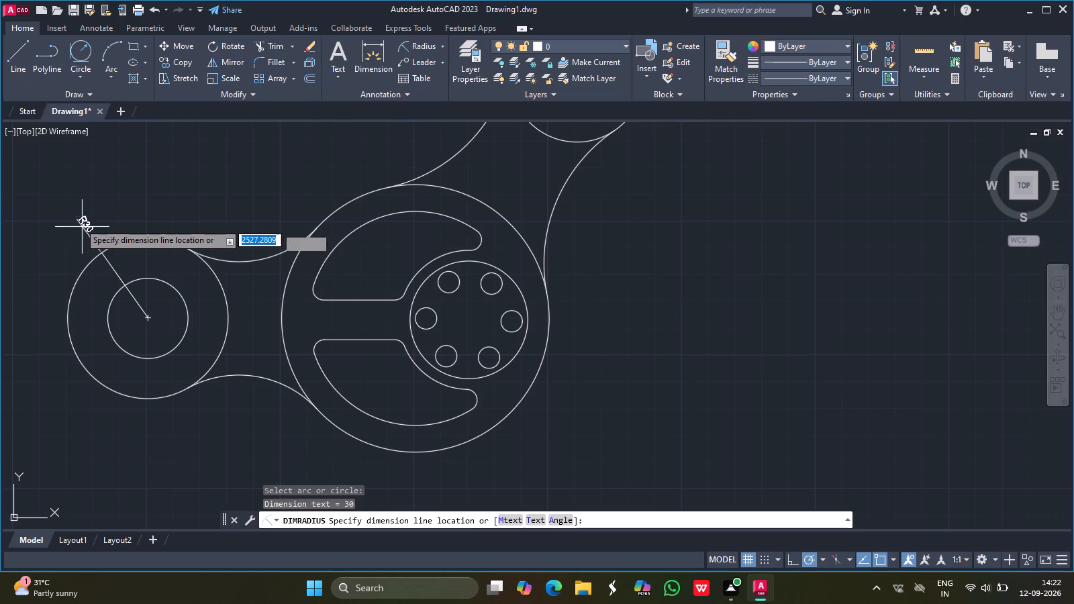
pyautogui.click(70, 213)
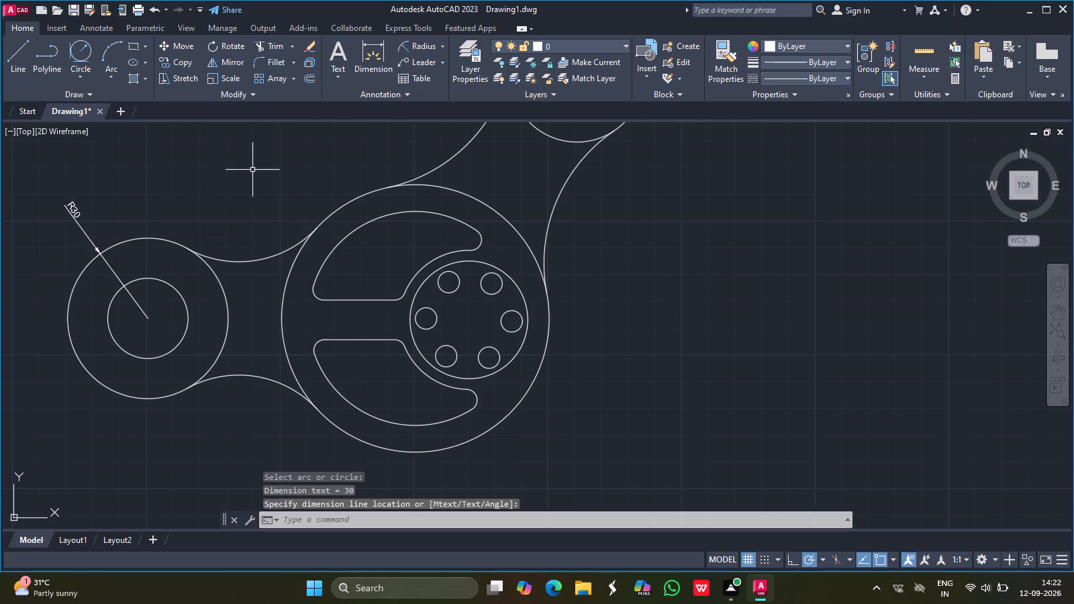
pyautogui.click(259, 258)
pyautogui.press('Escape')
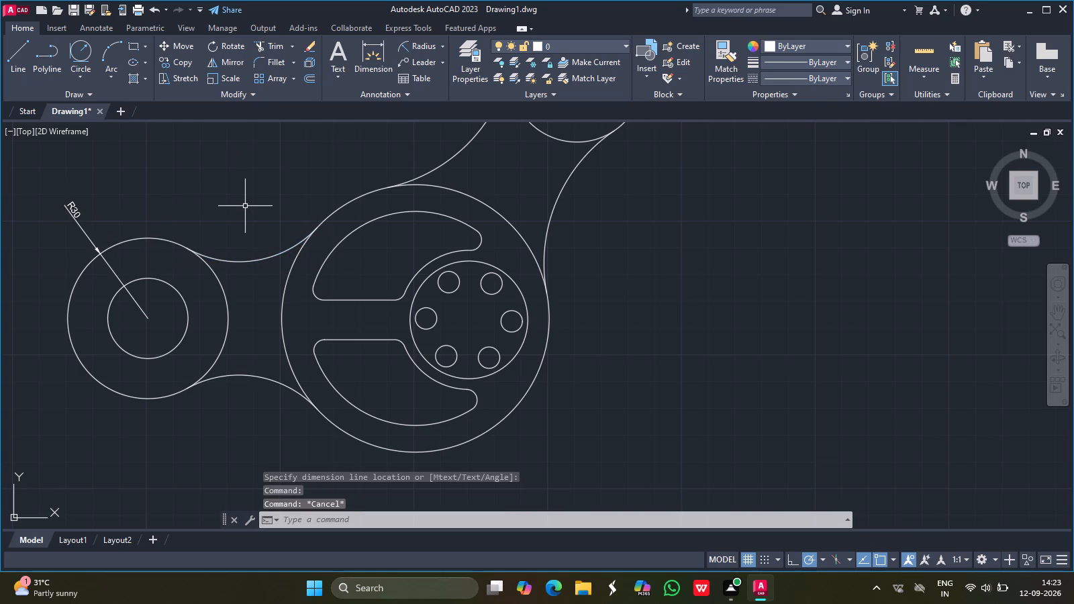
# Add a radius dimension to the upper tangent arc joining the left and central circles, placing its text above the arc.
pyautogui.click(411, 50)
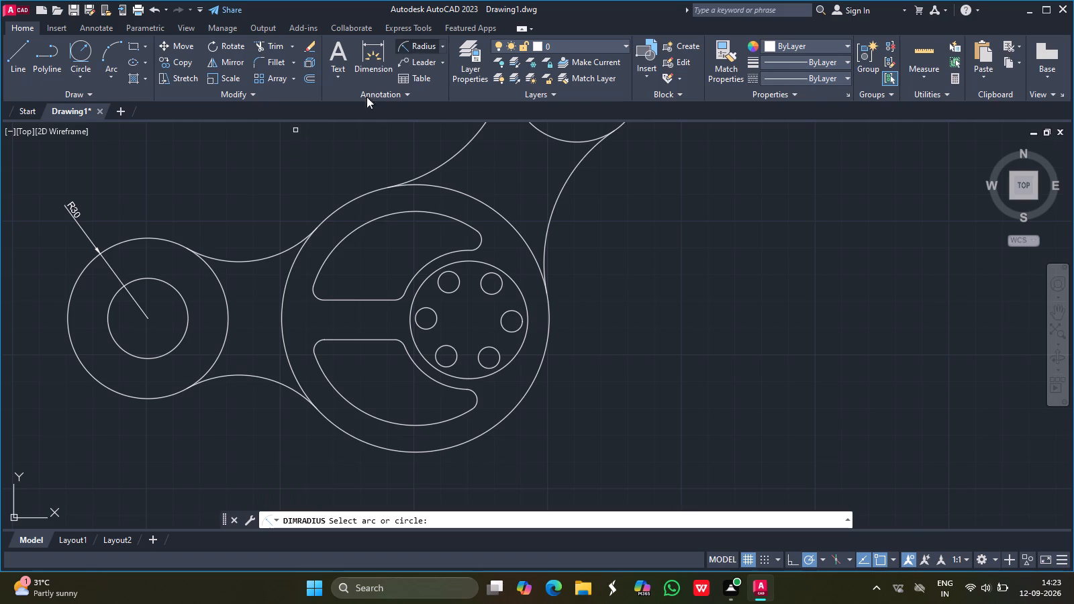
pyautogui.moveTo(252, 260); pyautogui.dragTo(250, 236)
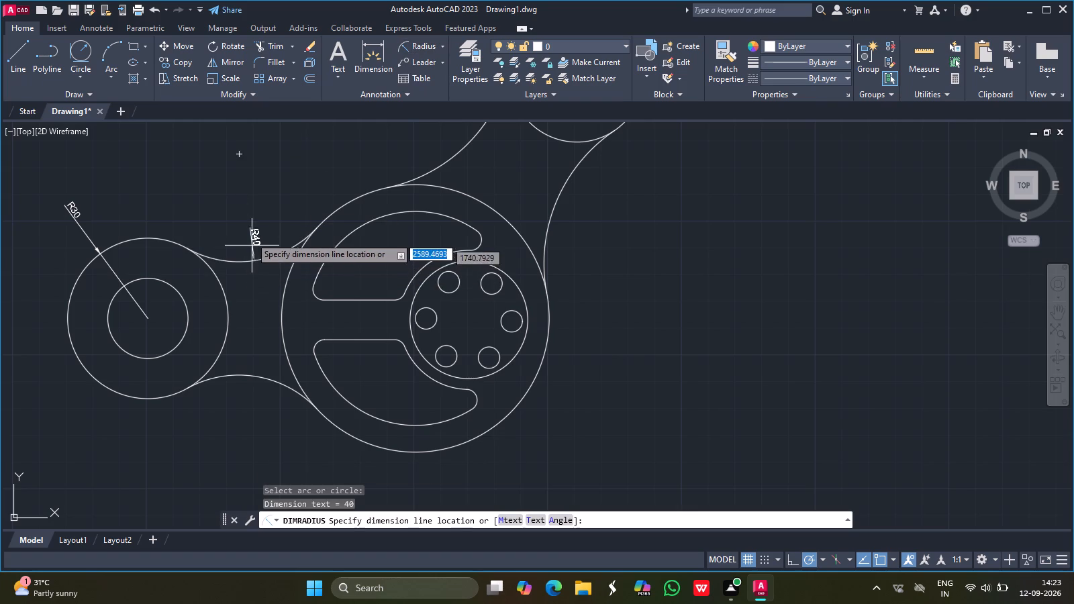
pyautogui.moveTo(250, 236); pyautogui.dragTo(241, 215)
pyautogui.click(241, 215)
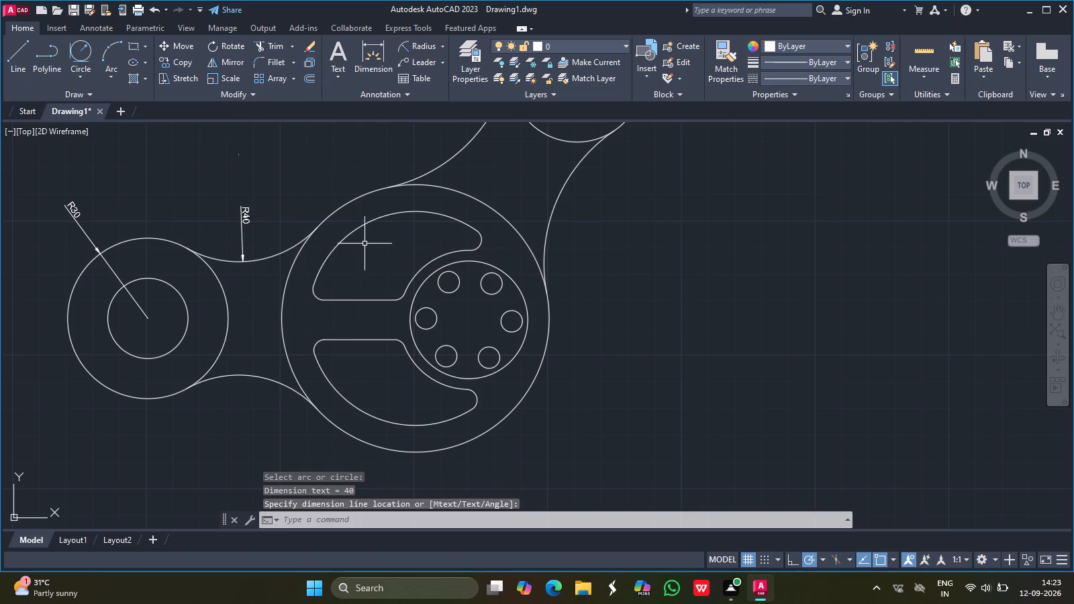
# Add a radius dimension to the large central outer circle, with its text outside to the upper left.
pyautogui.click(409, 44)
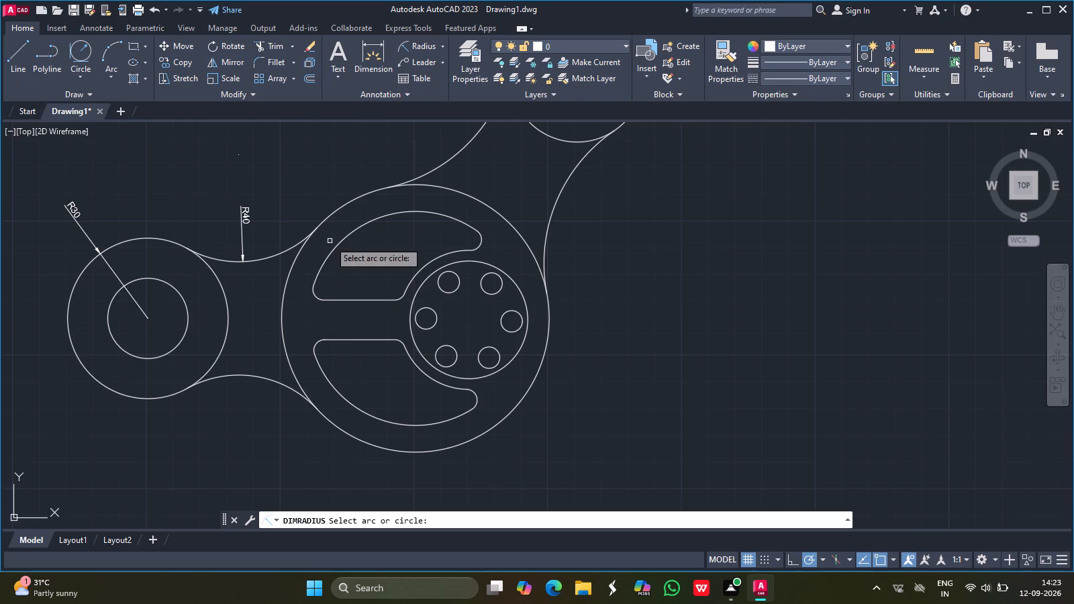
pyautogui.moveTo(334, 211); pyautogui.dragTo(324, 204)
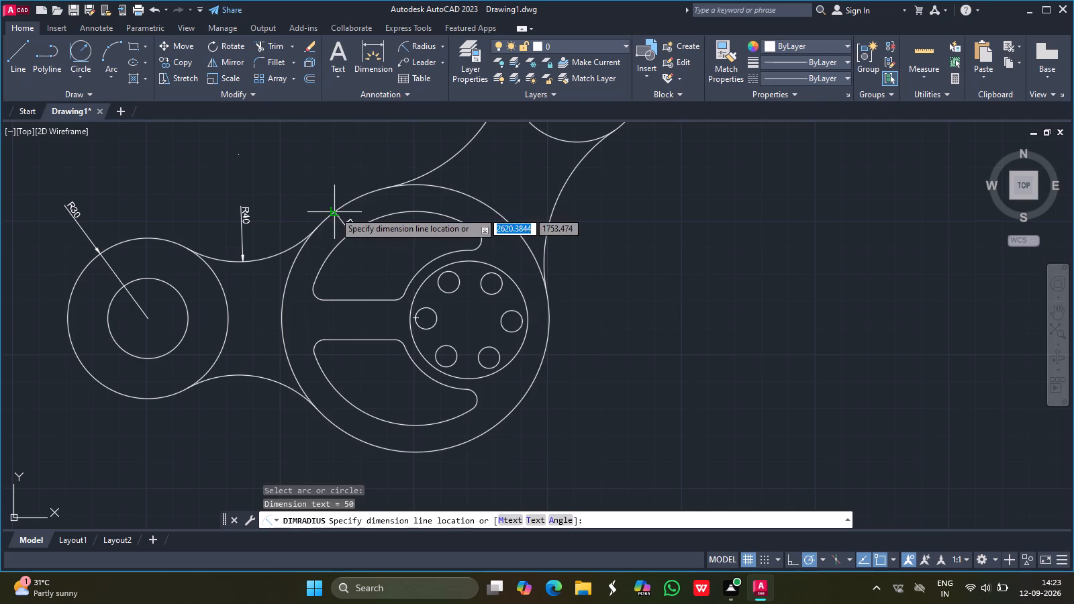
pyautogui.moveTo(324, 204); pyautogui.dragTo(288, 170)
pyautogui.click(288, 170)
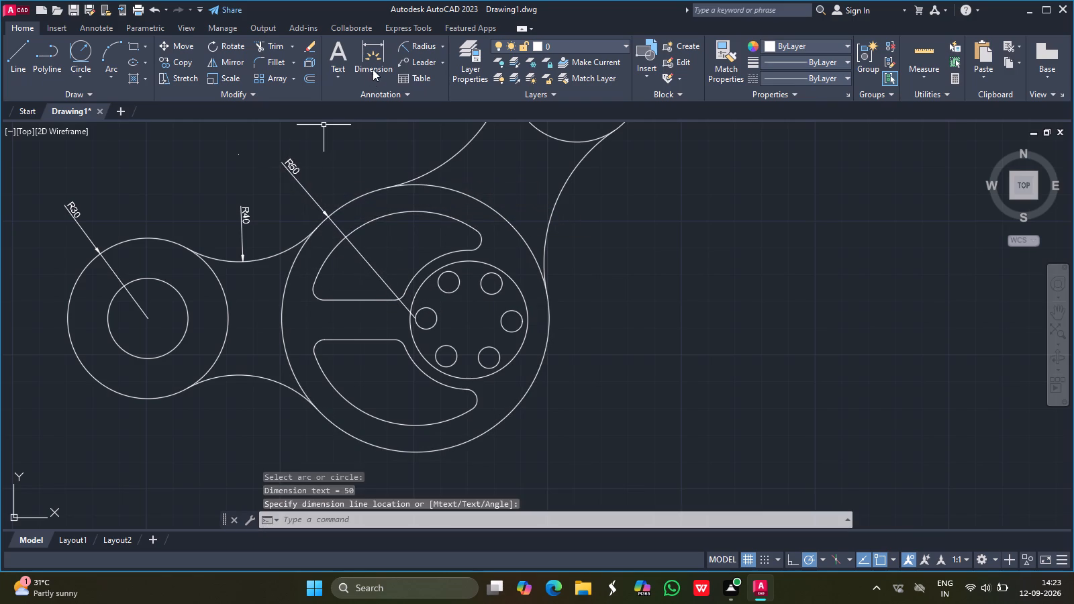
# Add a radius dimension to the upper pocket's outer arc, with its text outside the large central circle to the upper left.
pyautogui.click(409, 46)
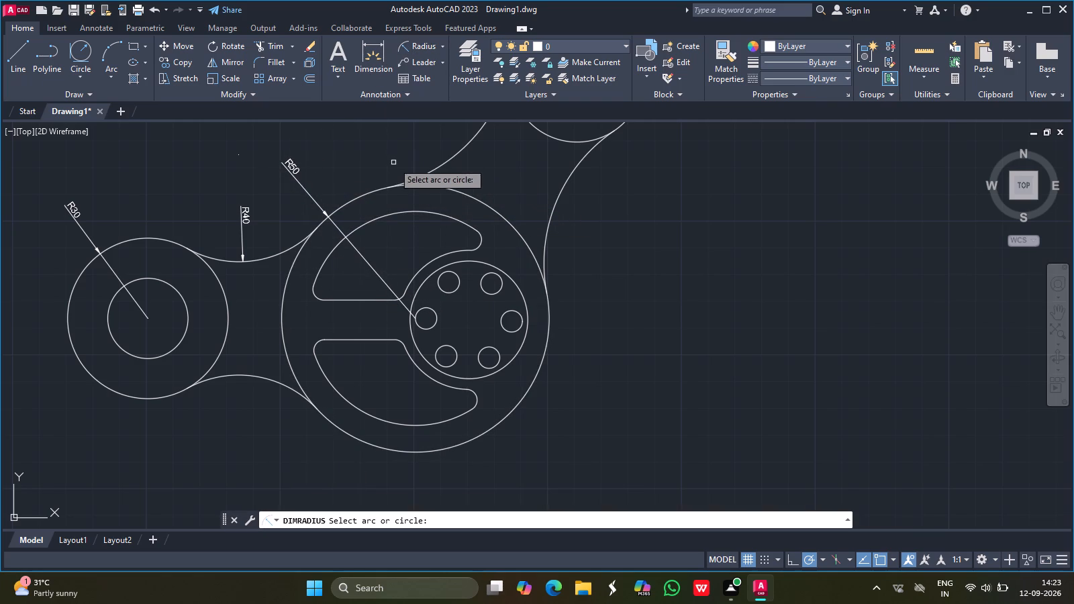
pyautogui.moveTo(377, 217); pyautogui.dragTo(364, 203)
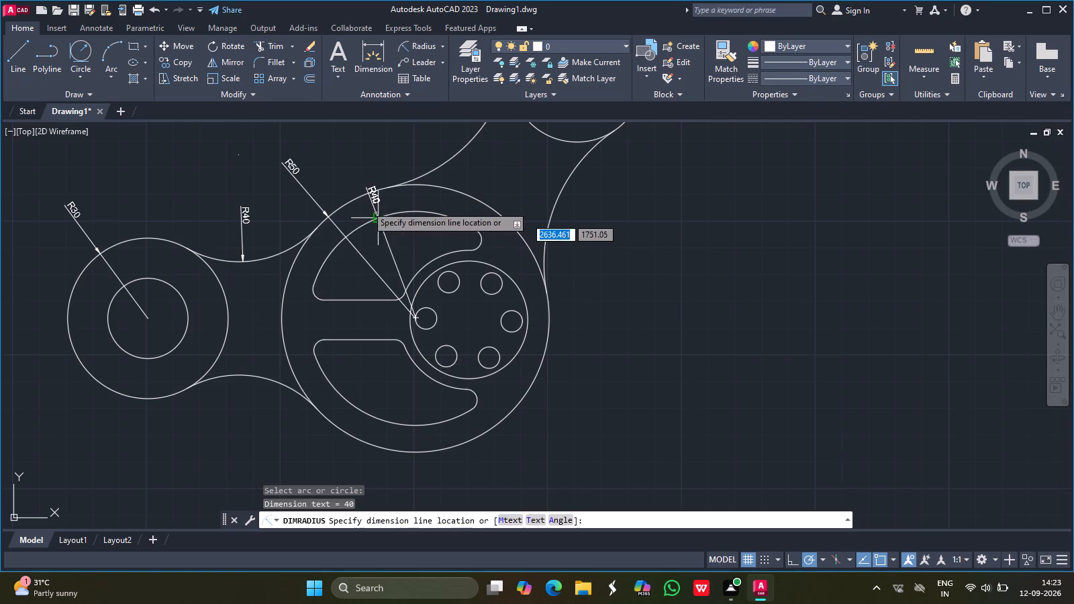
pyautogui.moveTo(364, 203); pyautogui.dragTo(338, 156)
pyautogui.click(338, 156)
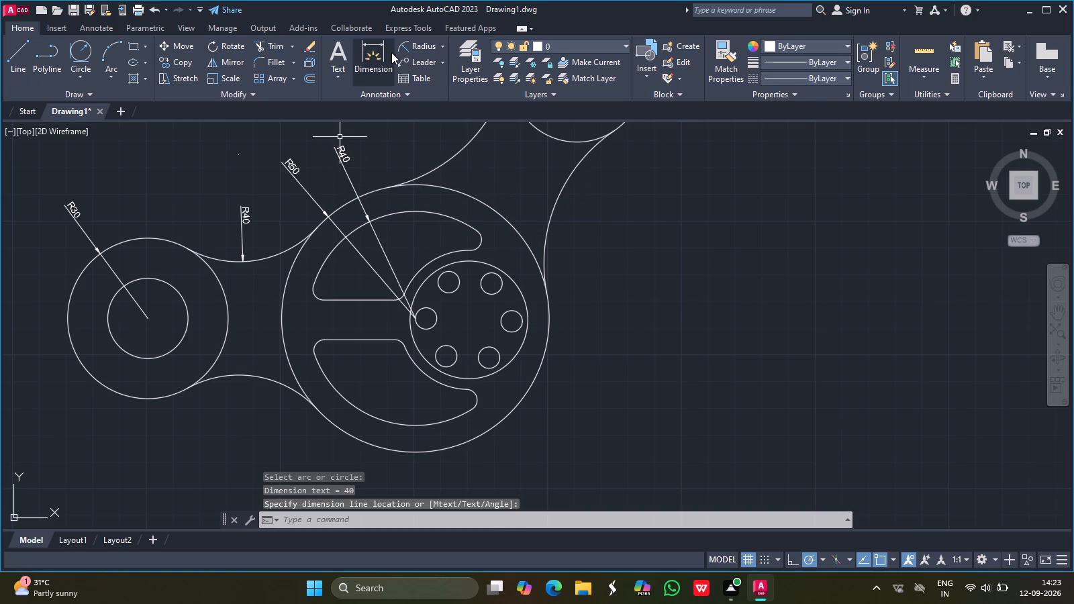
# Add a radius dimension to the circle enclosing the six holes, with its text outside the profile to the right.
pyautogui.click(411, 47)
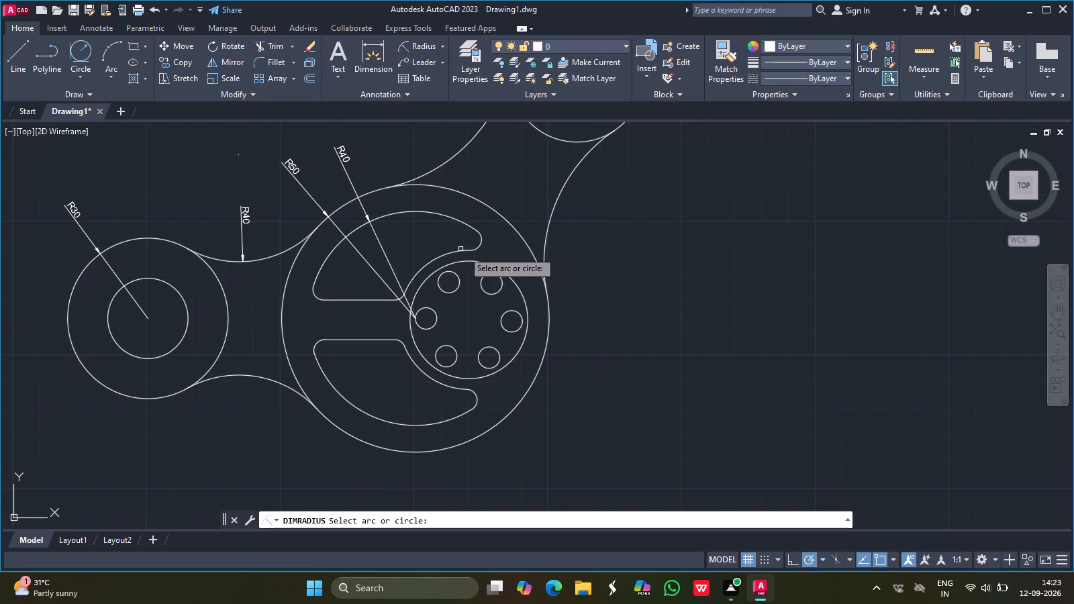
pyautogui.click(523, 297)
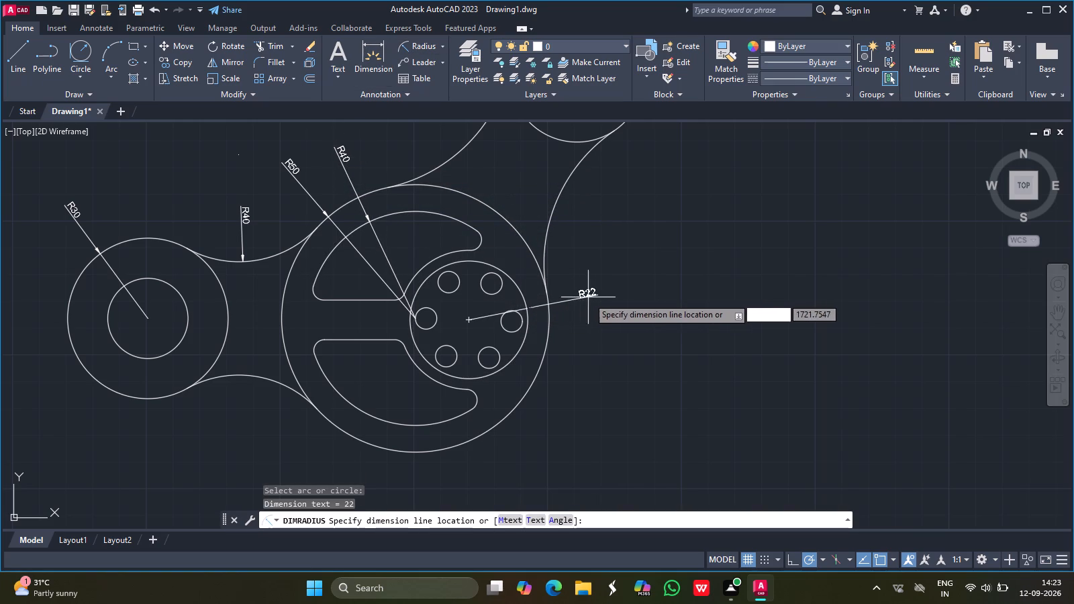
pyautogui.click(605, 293)
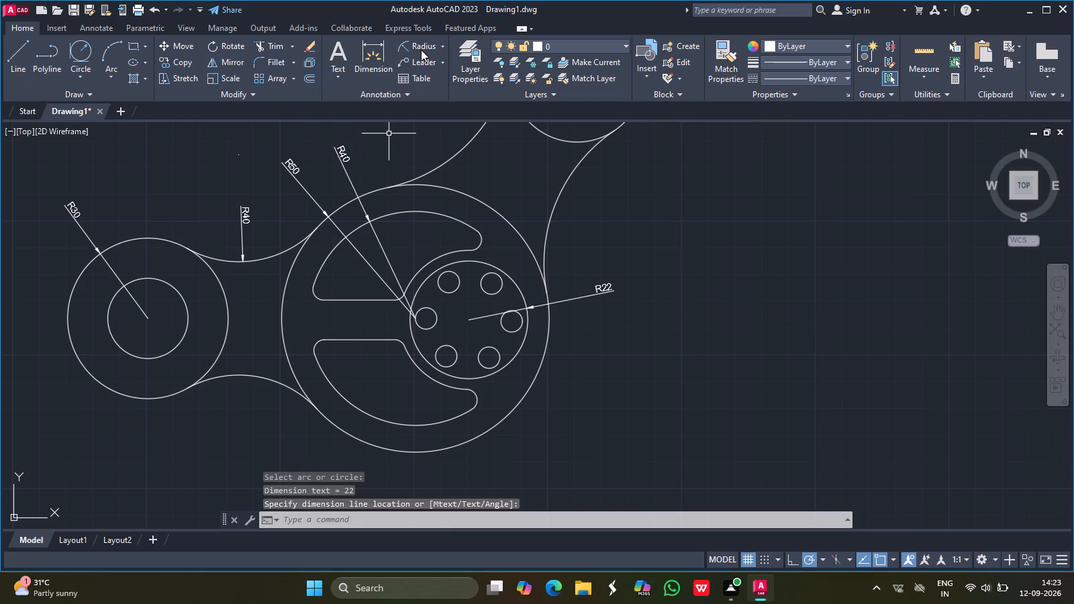
# Add a radius dimension to the rightmost of the six small holes, with its text outside to the lower right.
pyautogui.click(418, 50)
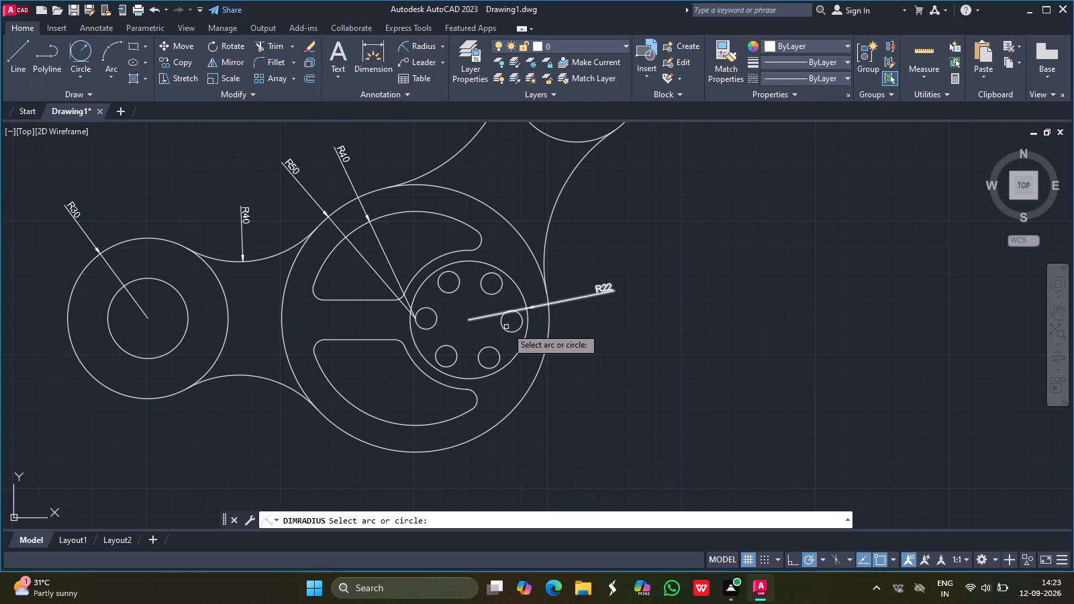
pyautogui.click(514, 332)
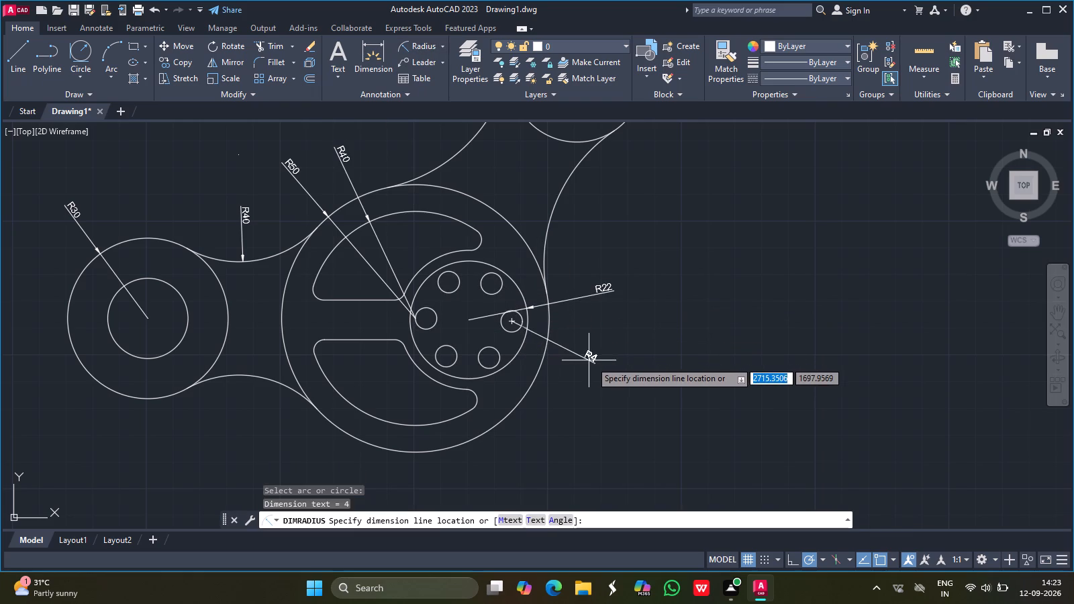
pyautogui.click(593, 362)
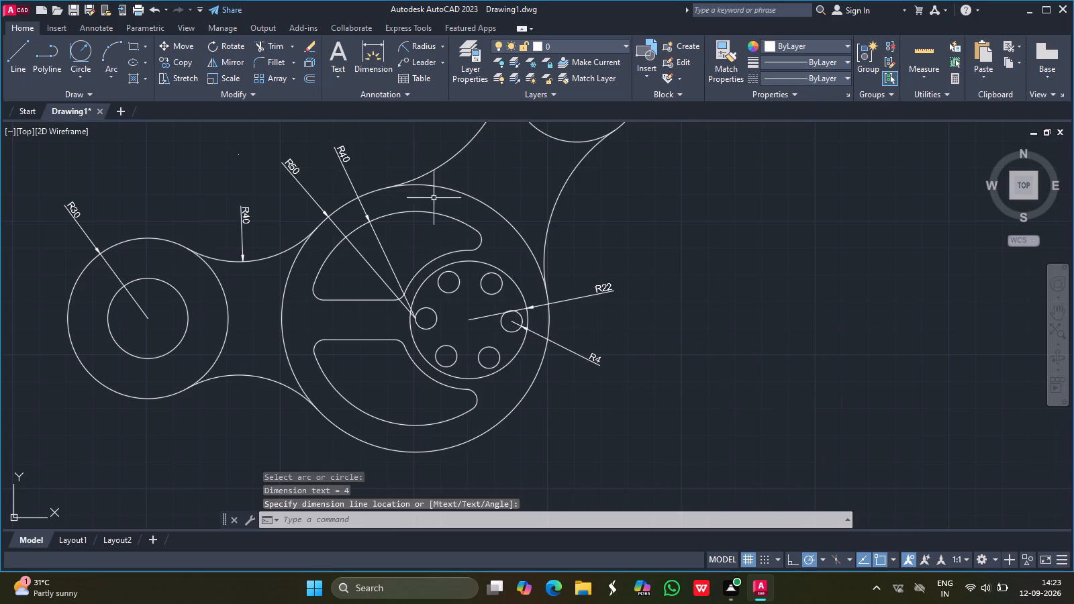
# Add a radius dimension to the left tangent arc joining the central and upper right circles, placing its text above the arc.
pyautogui.click(427, 43)
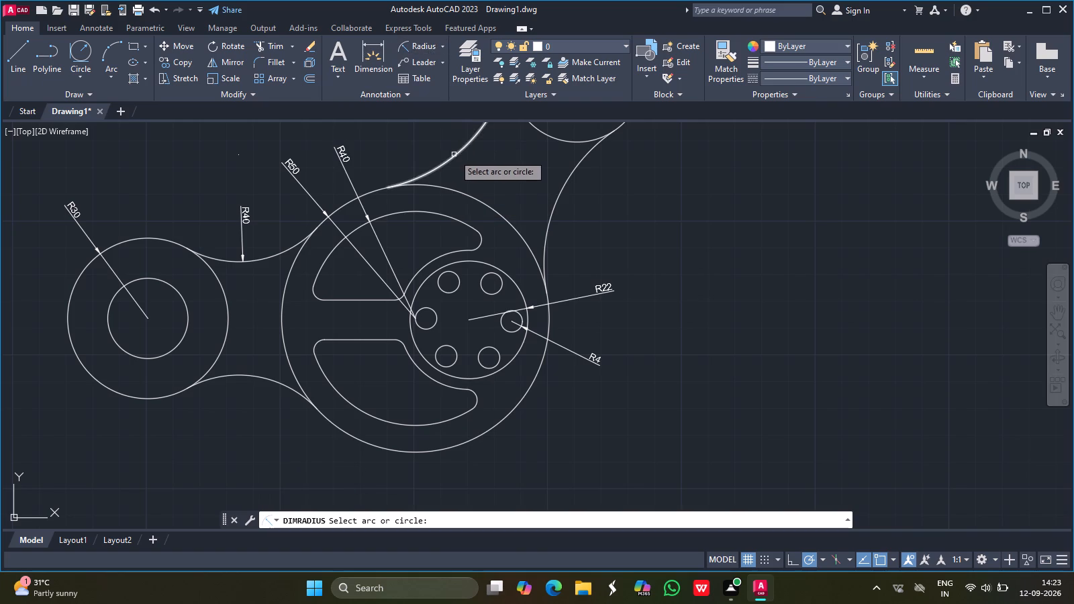
pyautogui.moveTo(454, 154); pyautogui.dragTo(411, 137)
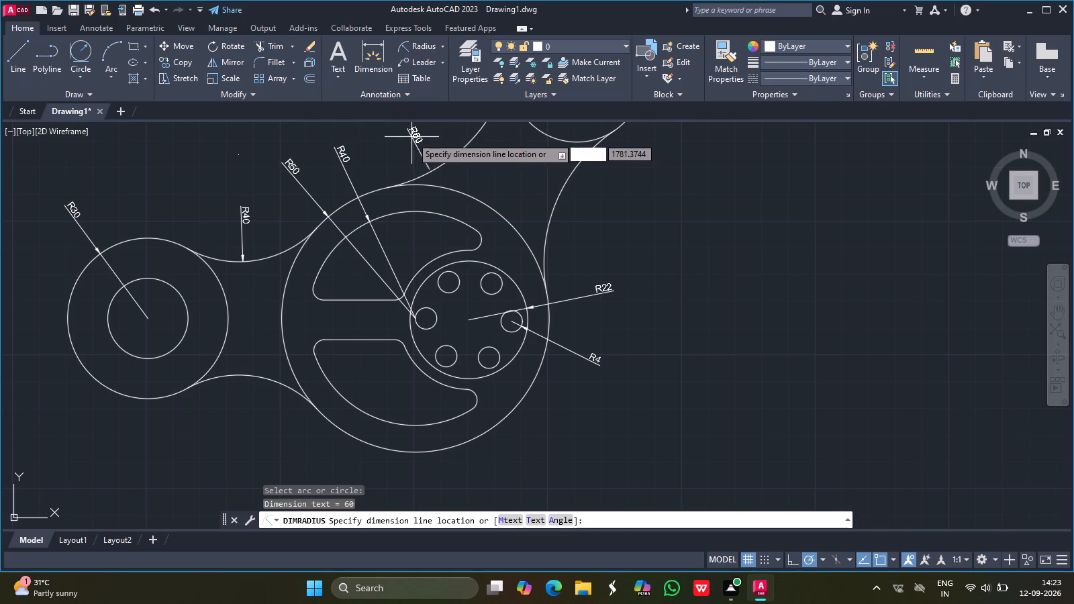
pyautogui.click(411, 137)
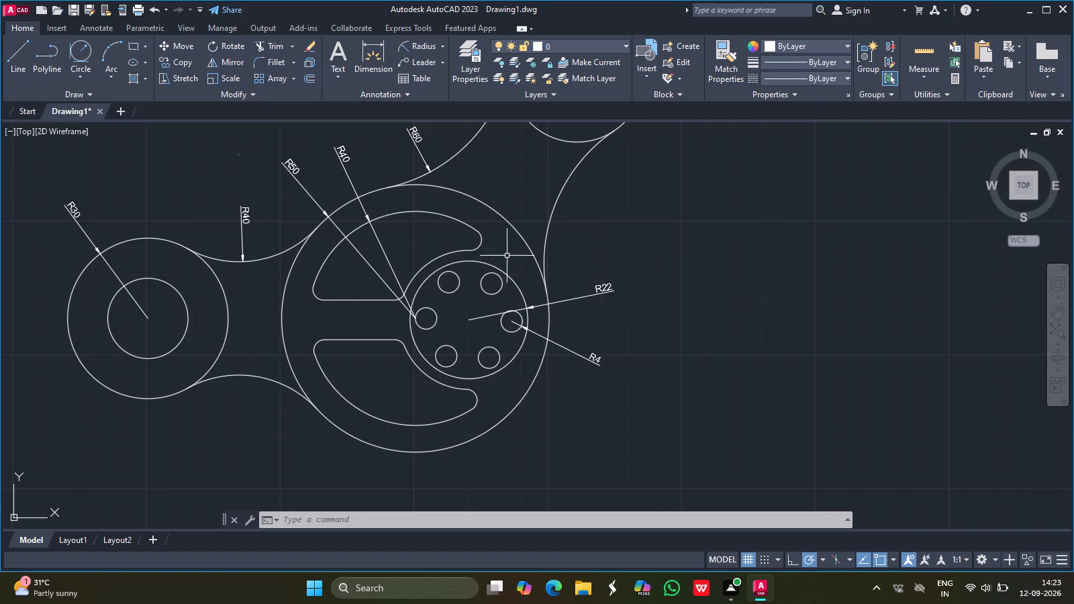
# Add a diameter dimension to the inner circle of the upper right circle group, with its text outside to the upper right.
pyautogui.keyDown('ctrl'); pyautogui.scroll(-1, 478, 231); pyautogui.keyUp('ctrl')
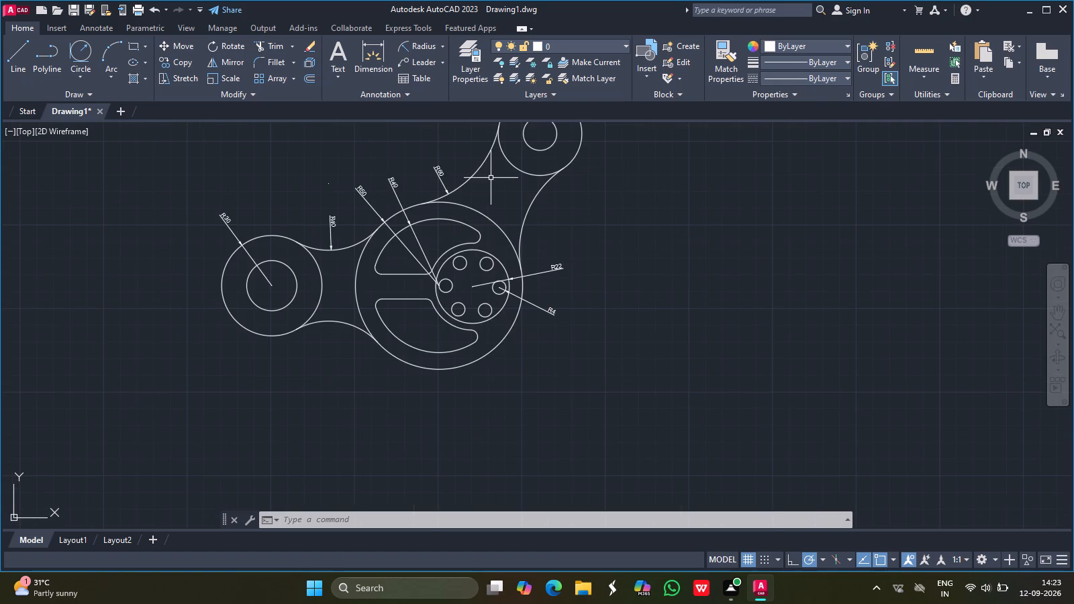
pyautogui.click(1061, 316)
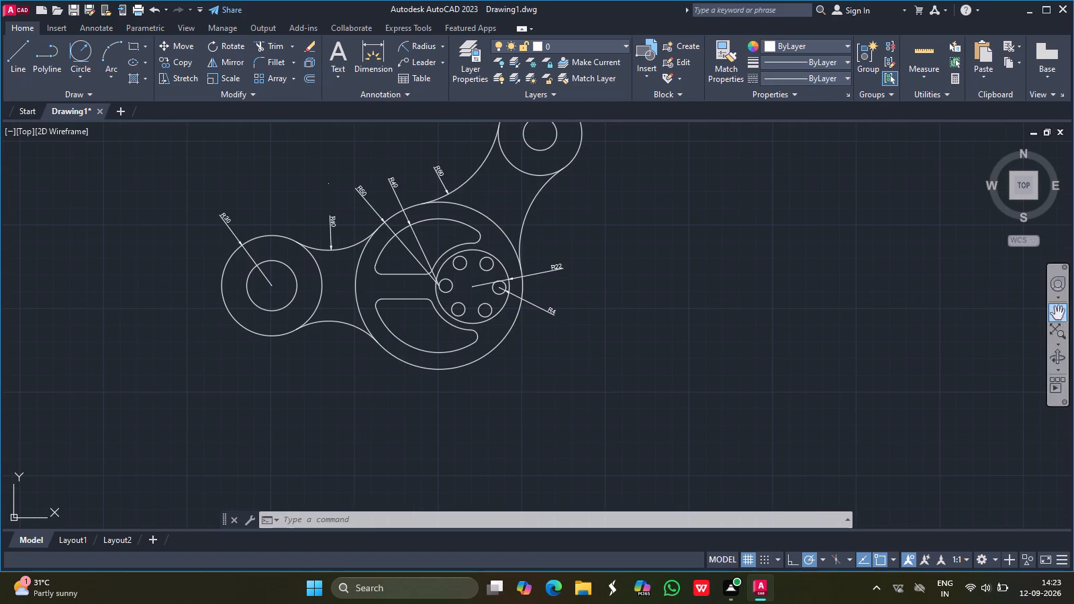
pyautogui.moveTo(475, 185); pyautogui.dragTo(473, 244)
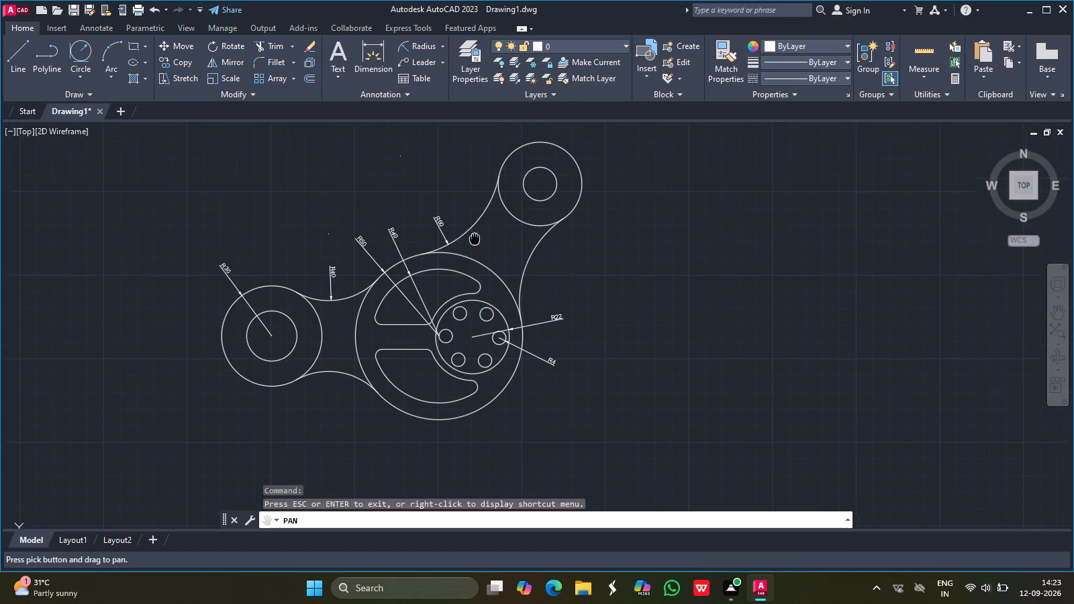
pyautogui.moveTo(473, 244); pyautogui.dragTo(424, 268)
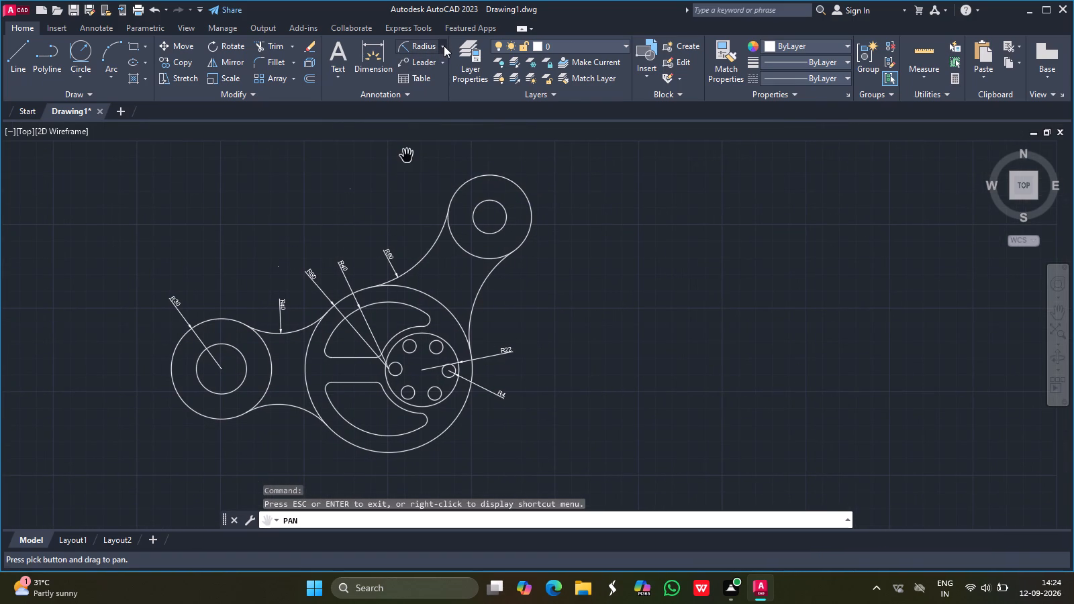
pyautogui.click(444, 46)
pyautogui.click(423, 204)
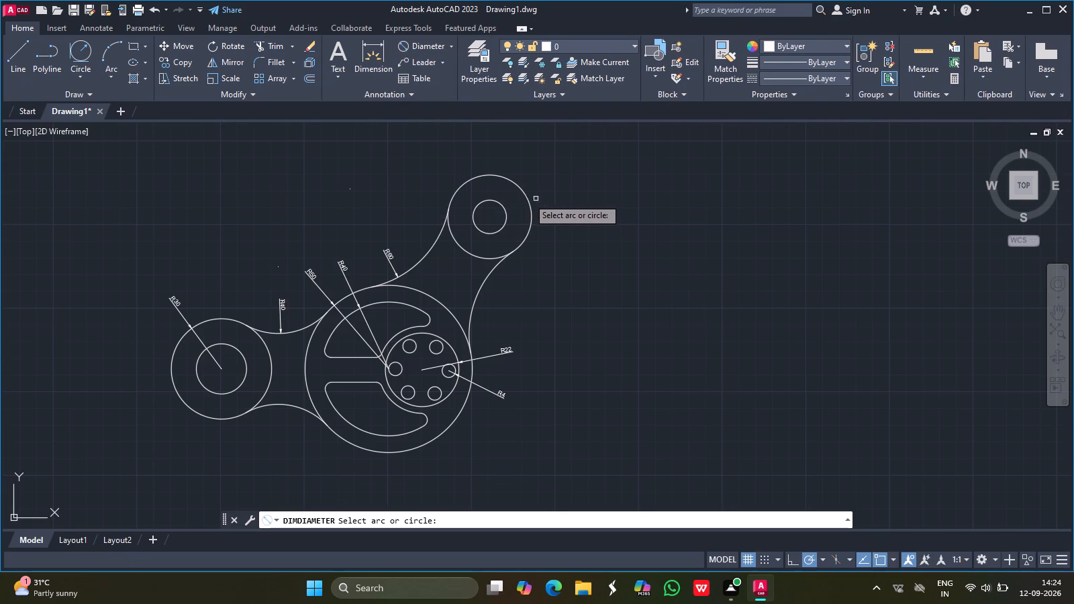
pyautogui.moveTo(499, 202); pyautogui.dragTo(529, 164)
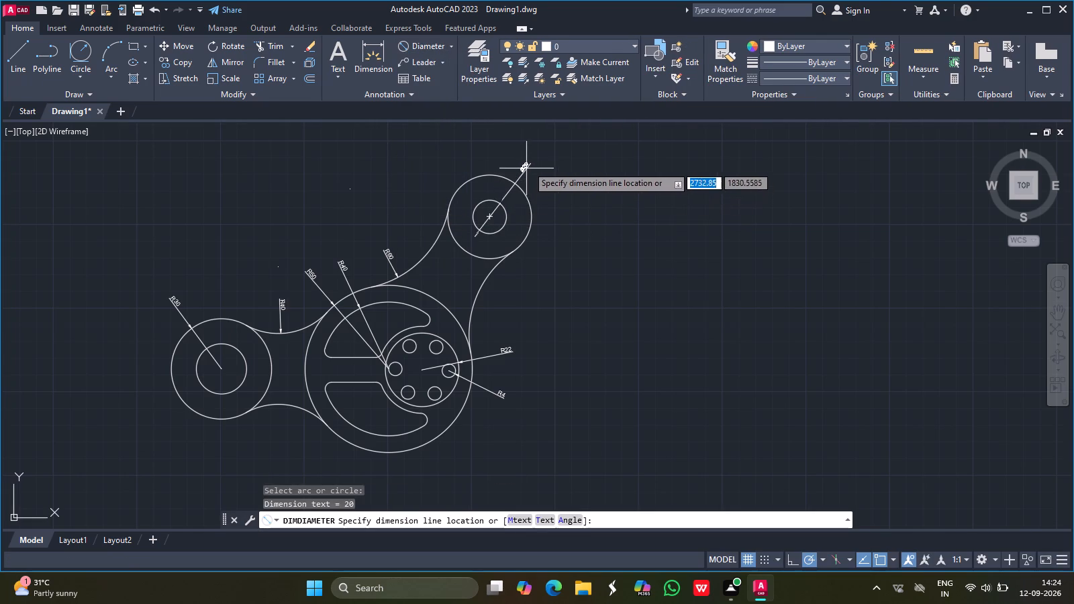
pyautogui.moveTo(529, 164); pyautogui.dragTo(529, 164)
pyautogui.click(529, 164)
# Add a diameter dimension to the outer circle of the upper right circle group, with its text outside to the upper left.
pyautogui.click(416, 48)
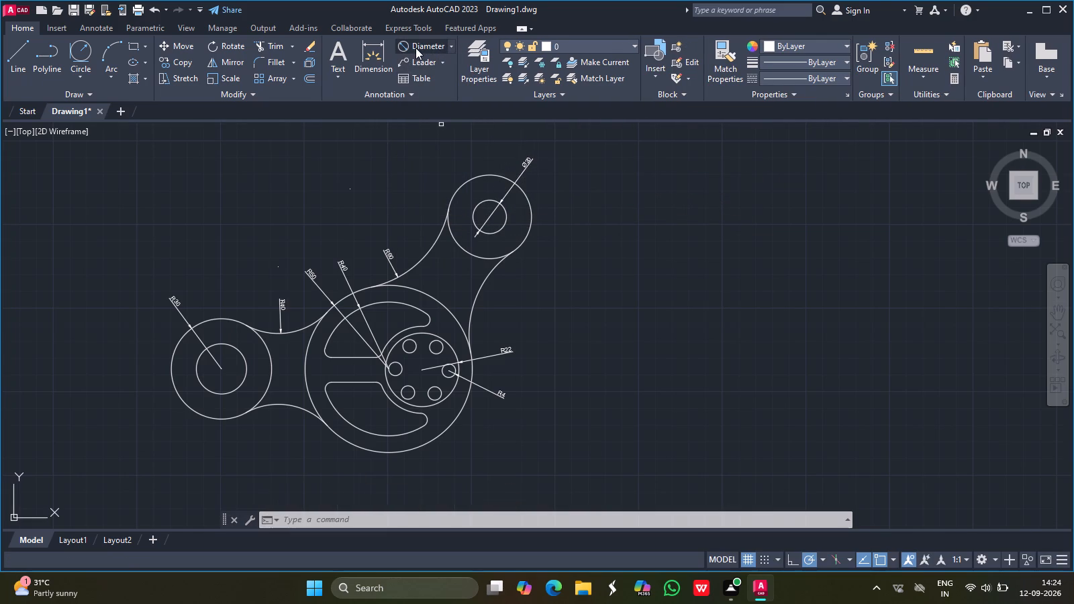
pyautogui.moveTo(471, 177); pyautogui.dragTo(467, 172)
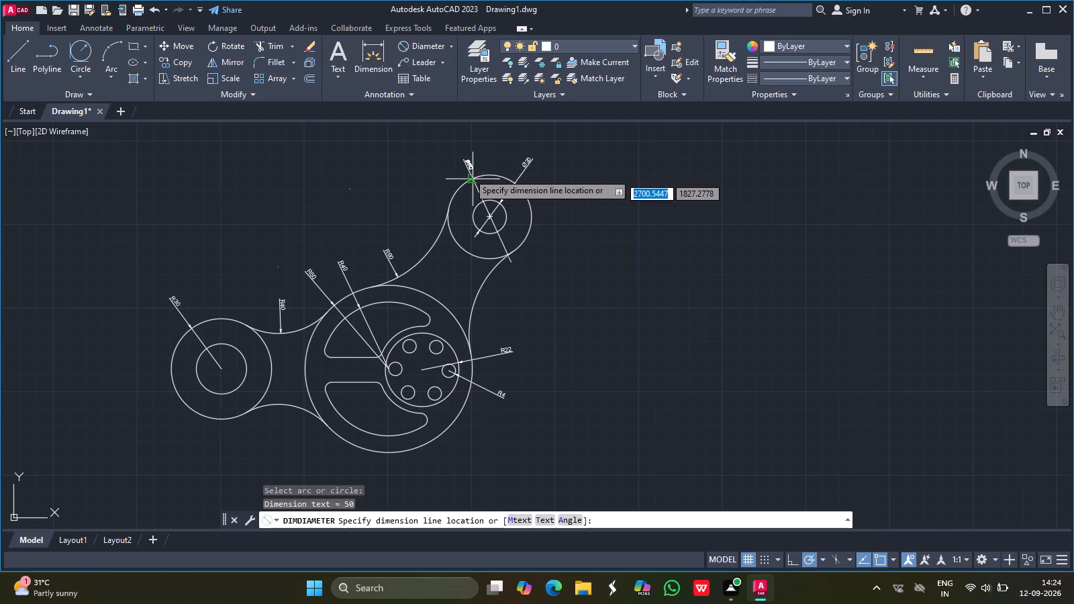
pyautogui.moveTo(467, 172); pyautogui.dragTo(450, 157)
pyautogui.click(450, 157)
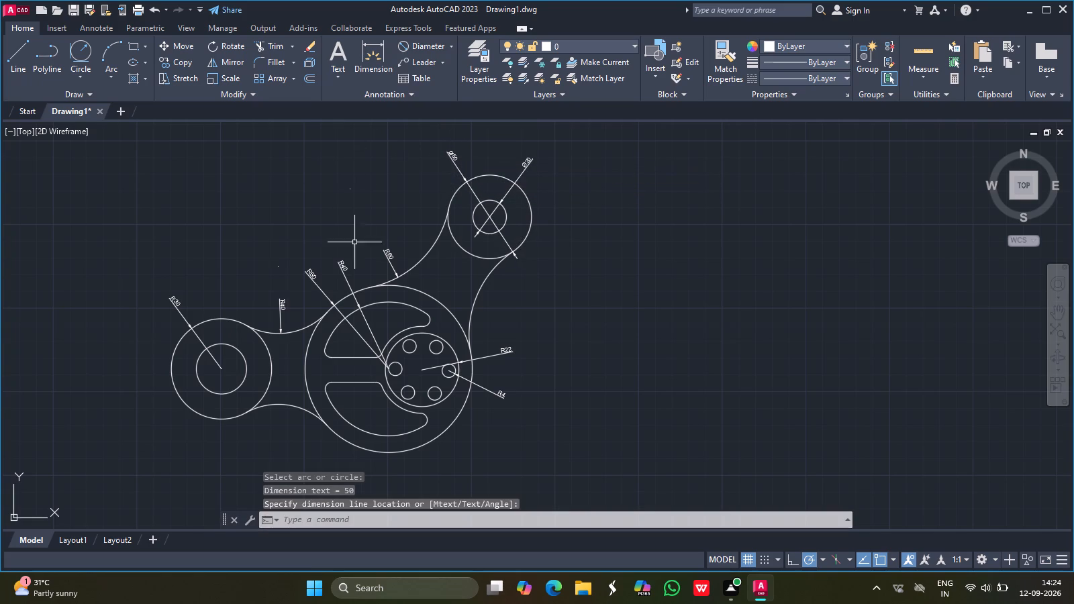
# Add a diameter dimension to the inner circle of the left circle group, with its text outside to the lower left.
pyautogui.click(411, 42)
pyautogui.moveTo(216, 393); pyautogui.dragTo(160, 428)
pyautogui.click(160, 428)
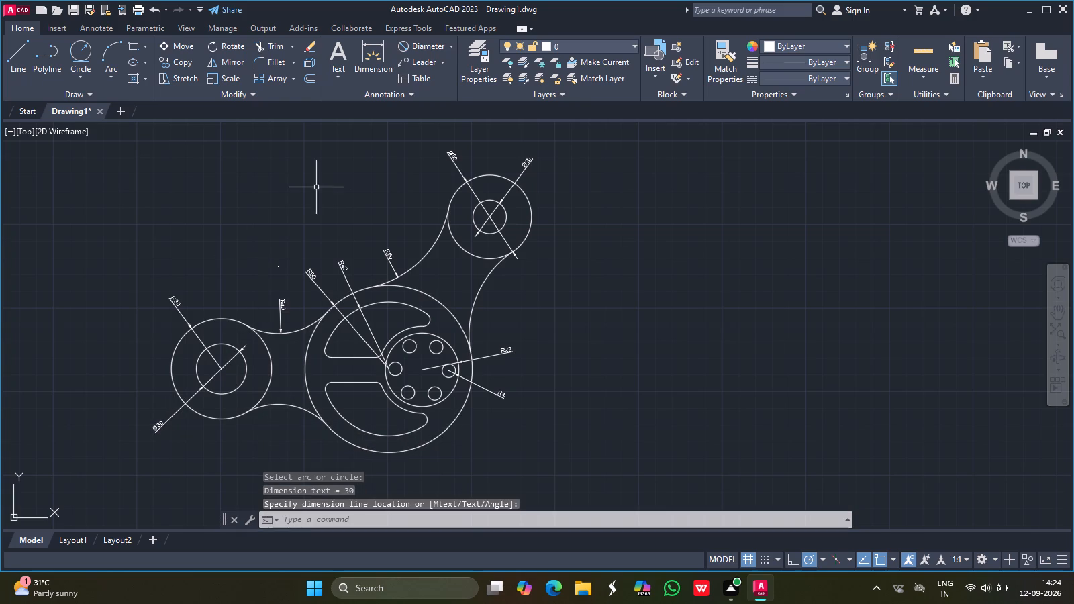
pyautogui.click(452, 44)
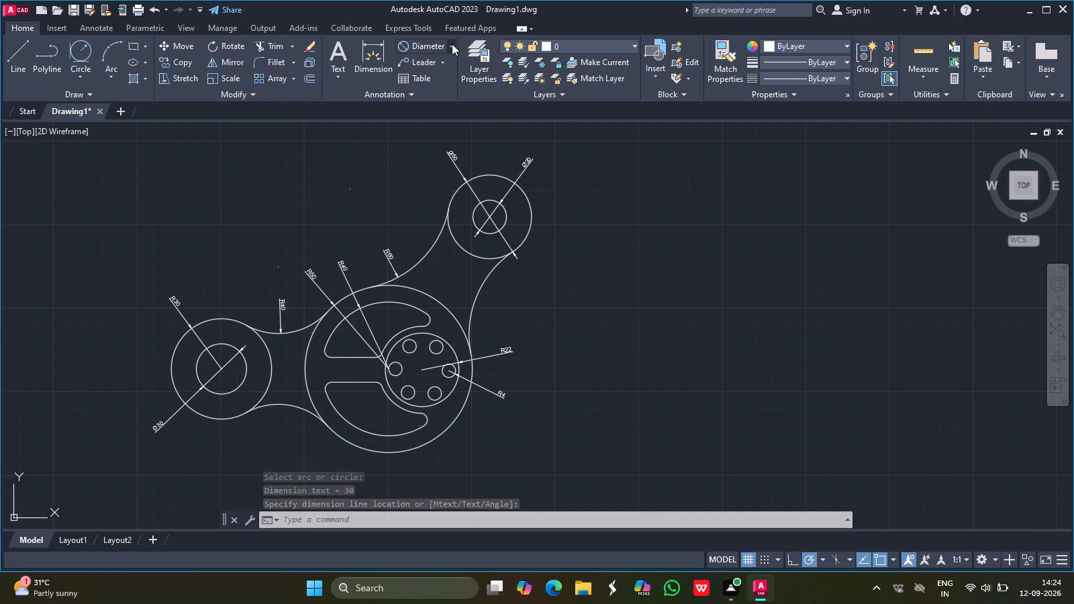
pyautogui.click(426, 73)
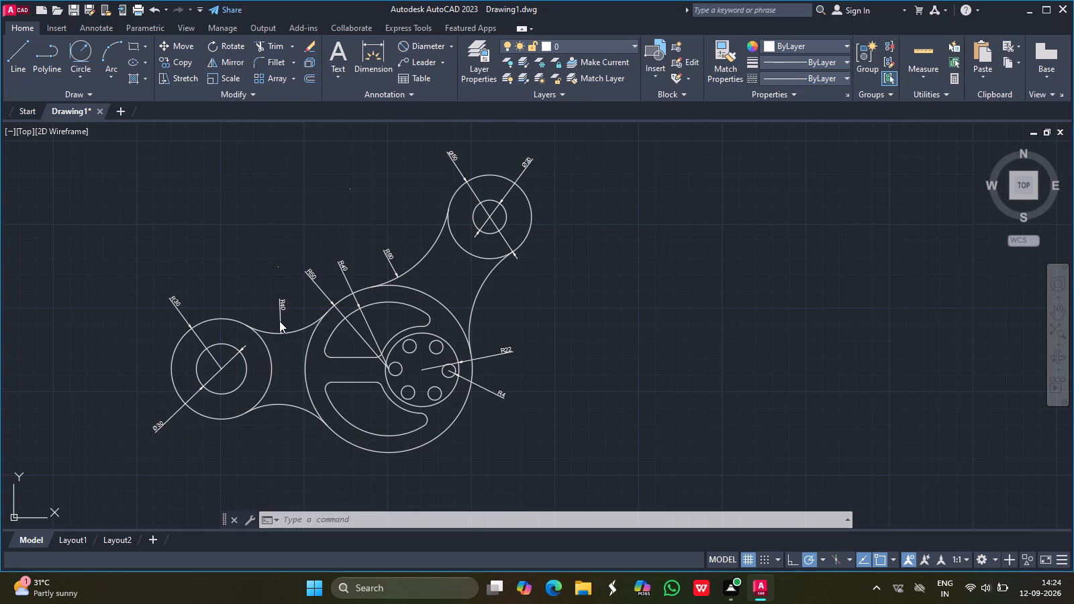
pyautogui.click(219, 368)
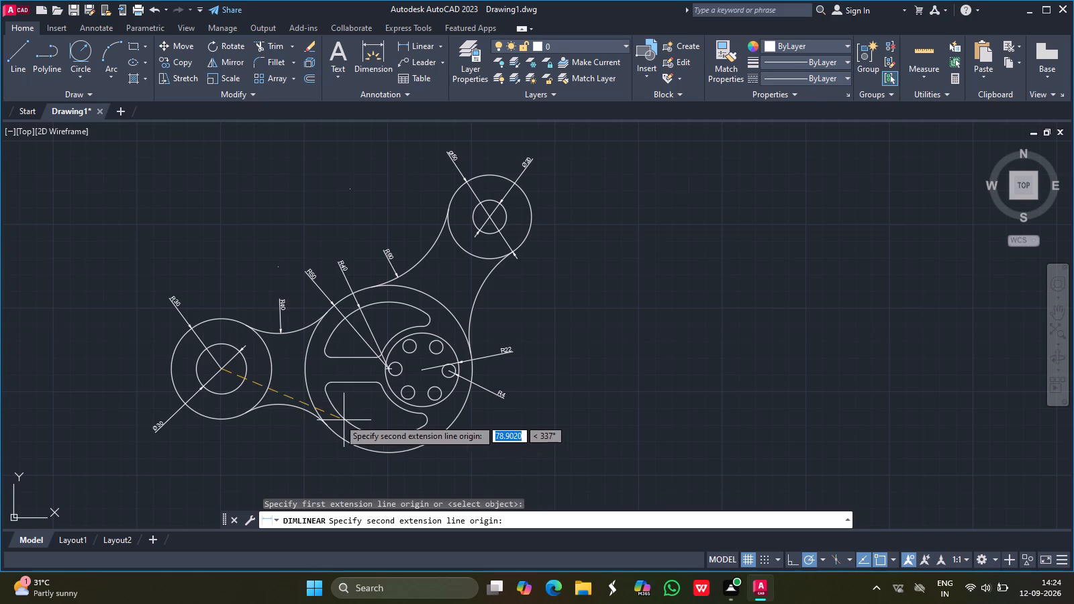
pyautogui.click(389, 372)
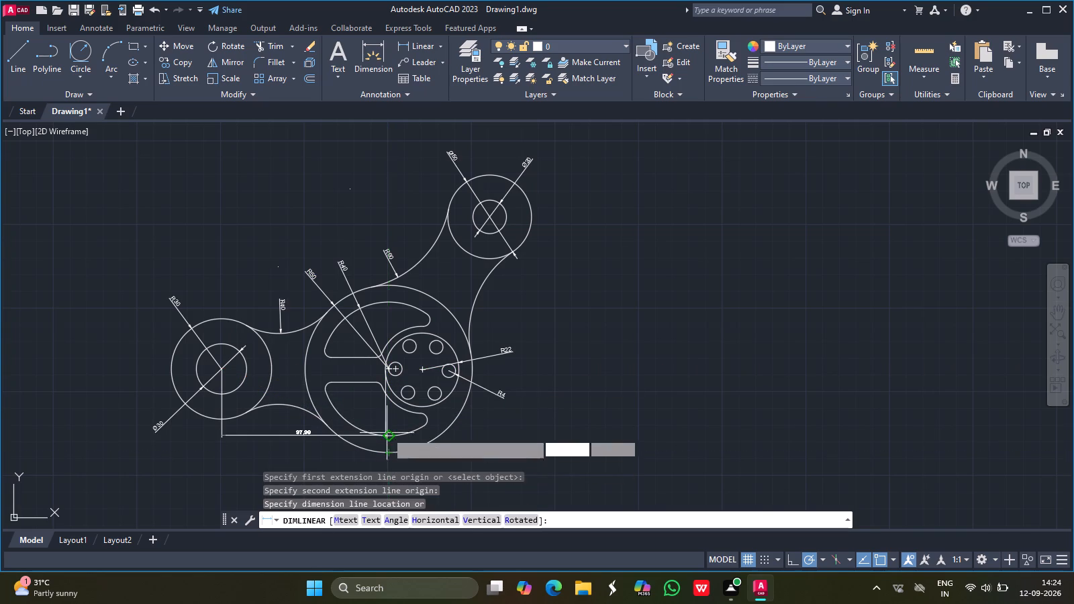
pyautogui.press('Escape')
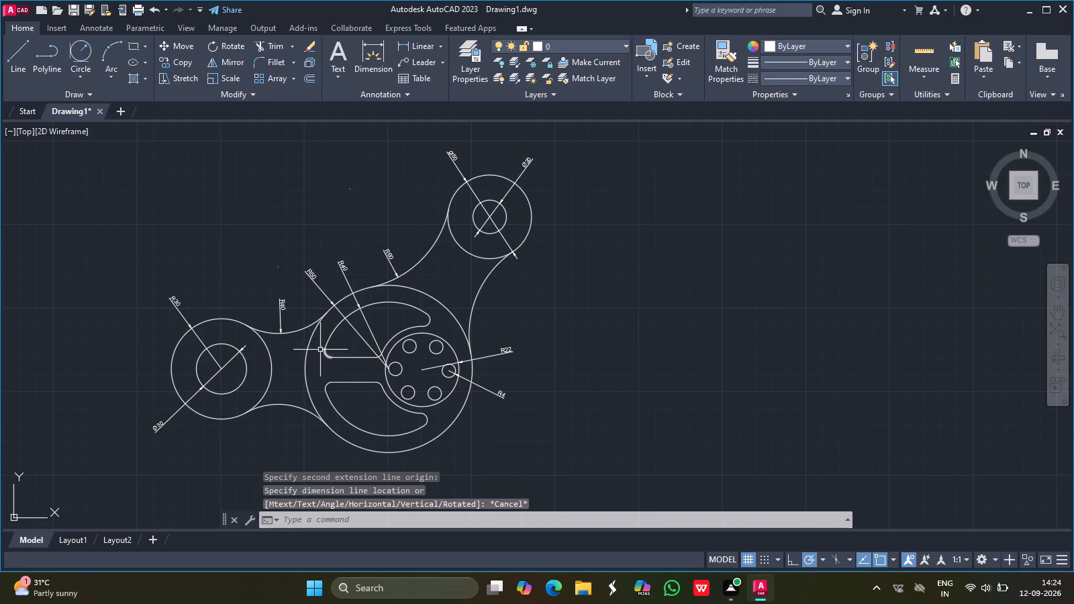
# Add a horizontal linear dimension between the centres of the left circle group and the large central circle, placed below the profile.
pyautogui.click(420, 46)
pyautogui.click(224, 367)
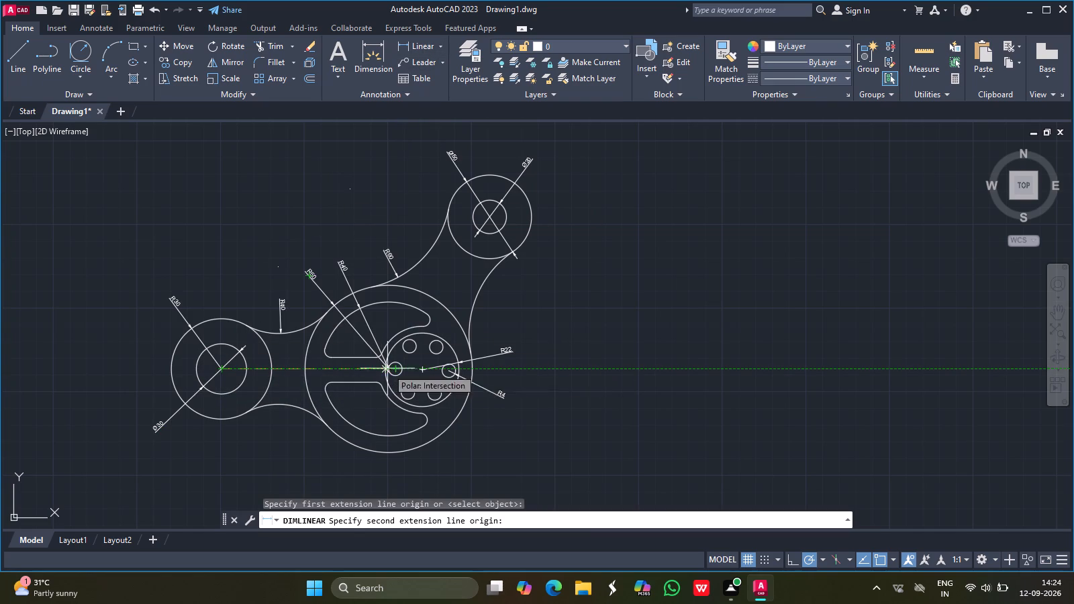
pyautogui.moveTo(386, 368); pyautogui.dragTo(375, 421)
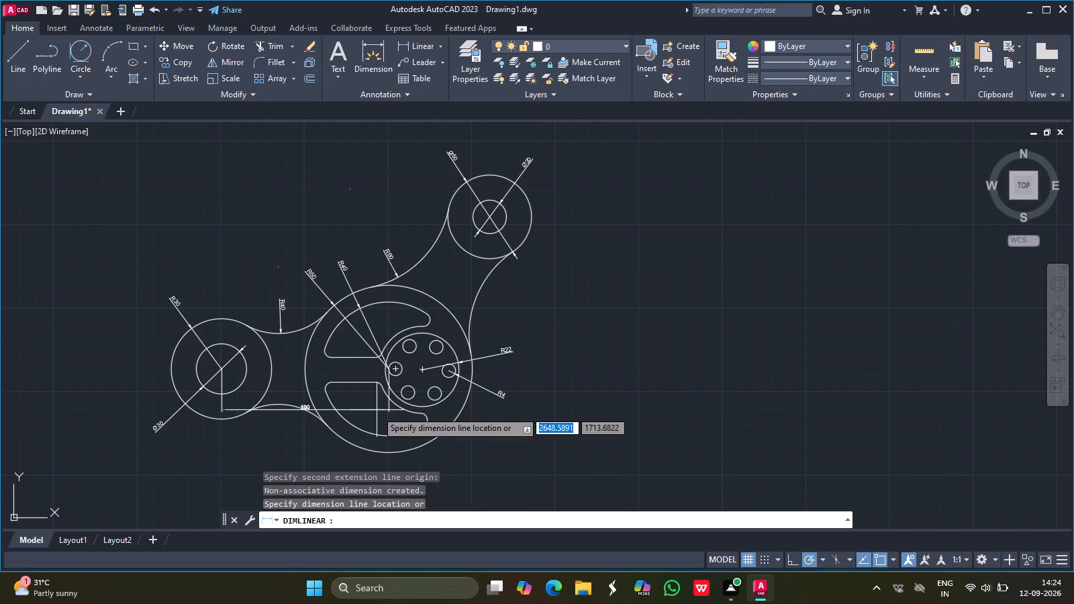
pyautogui.moveTo(375, 421); pyautogui.dragTo(375, 476)
pyautogui.click(375, 476)
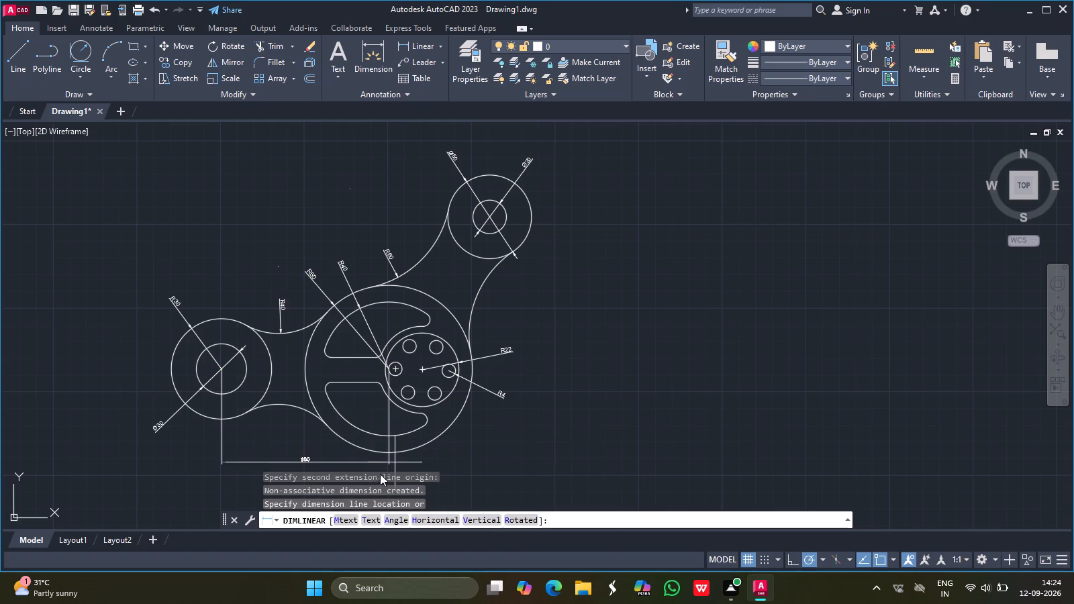
pyautogui.click(399, 469)
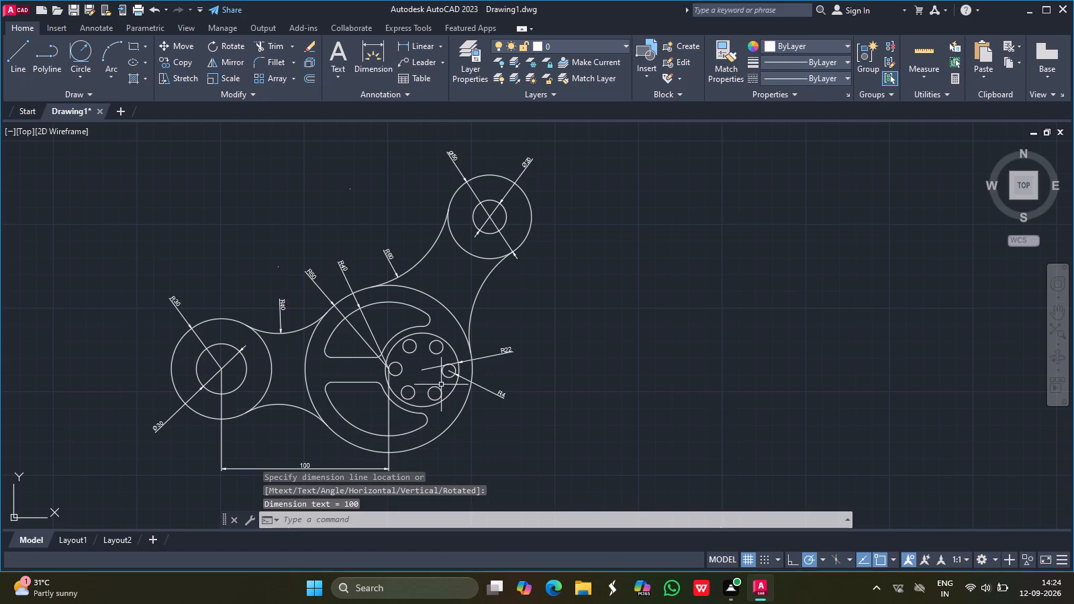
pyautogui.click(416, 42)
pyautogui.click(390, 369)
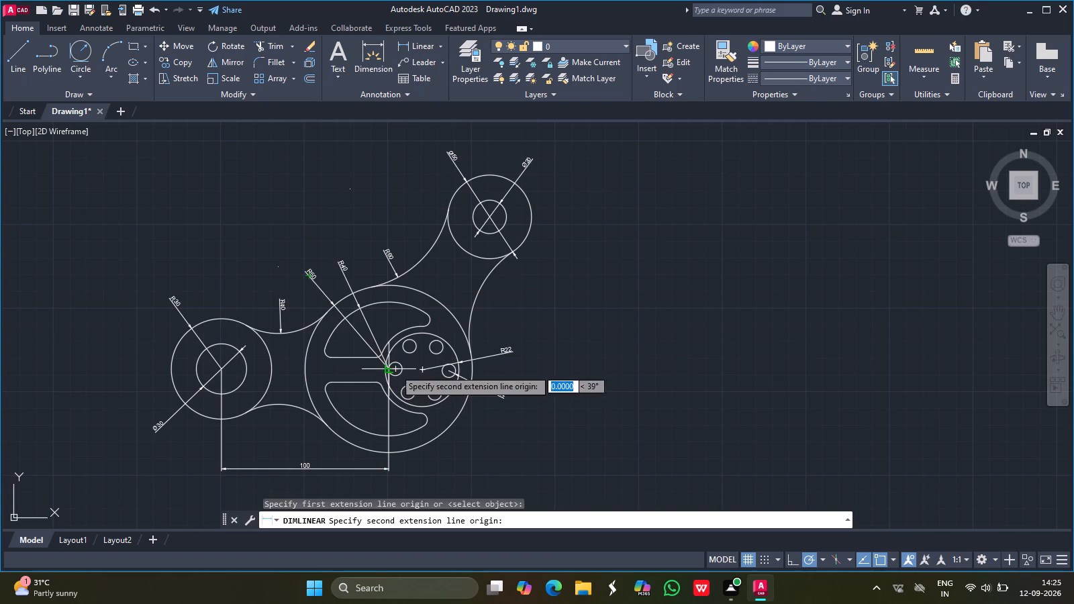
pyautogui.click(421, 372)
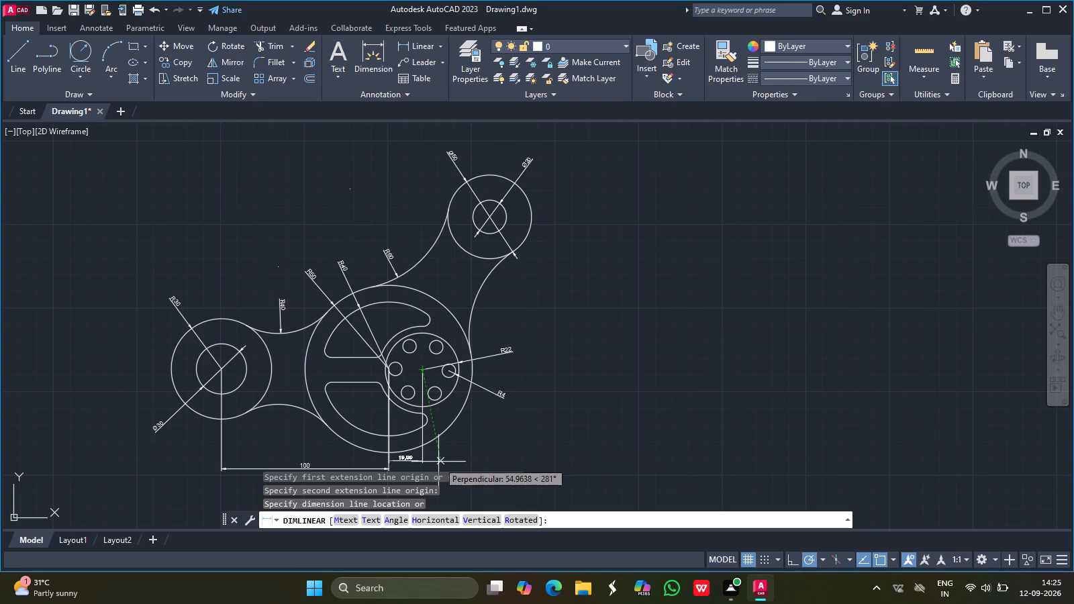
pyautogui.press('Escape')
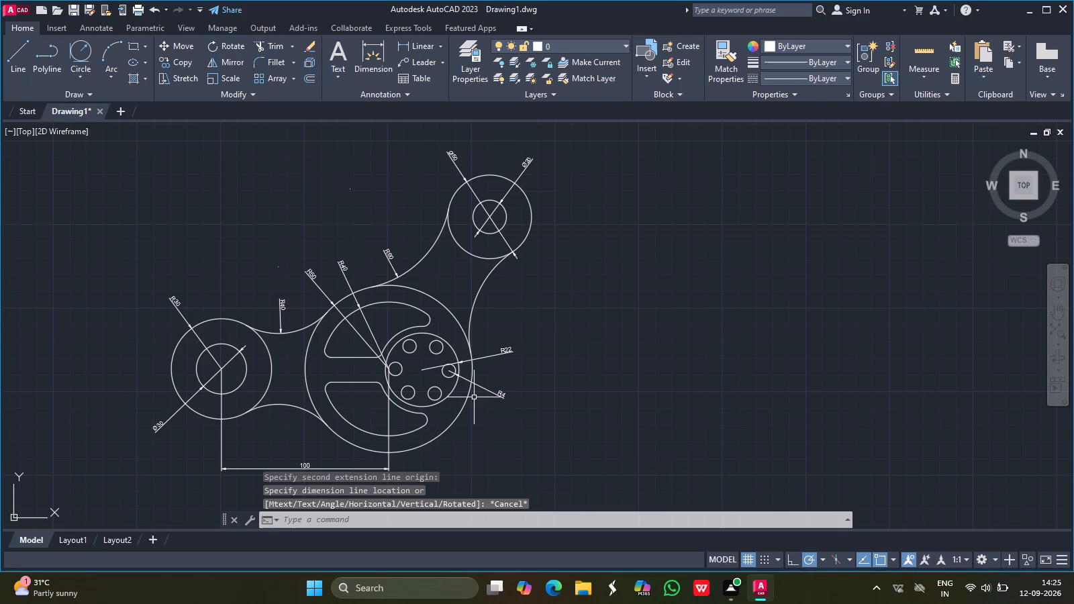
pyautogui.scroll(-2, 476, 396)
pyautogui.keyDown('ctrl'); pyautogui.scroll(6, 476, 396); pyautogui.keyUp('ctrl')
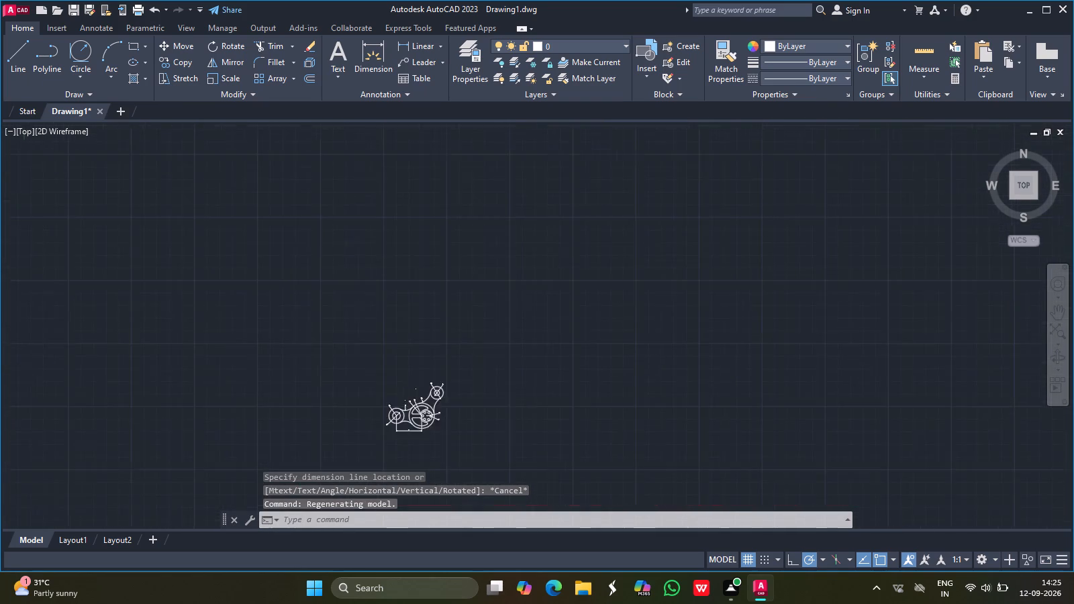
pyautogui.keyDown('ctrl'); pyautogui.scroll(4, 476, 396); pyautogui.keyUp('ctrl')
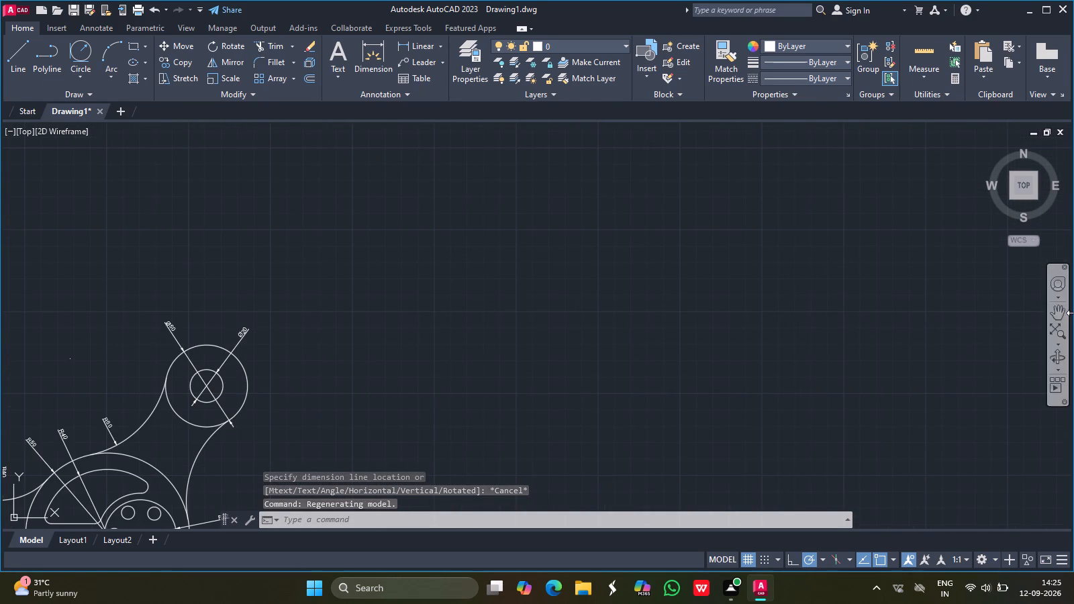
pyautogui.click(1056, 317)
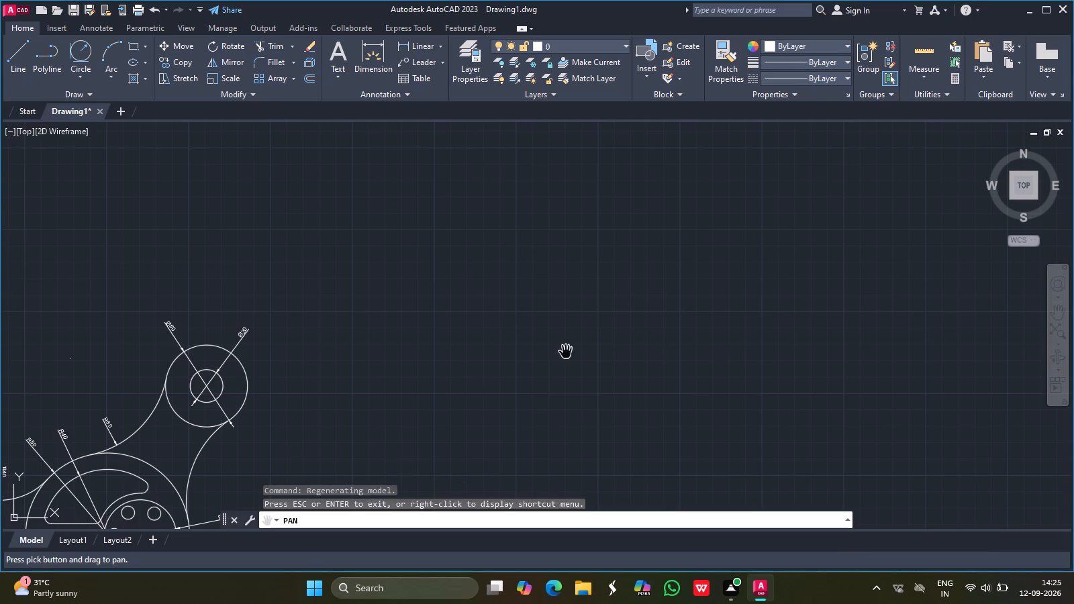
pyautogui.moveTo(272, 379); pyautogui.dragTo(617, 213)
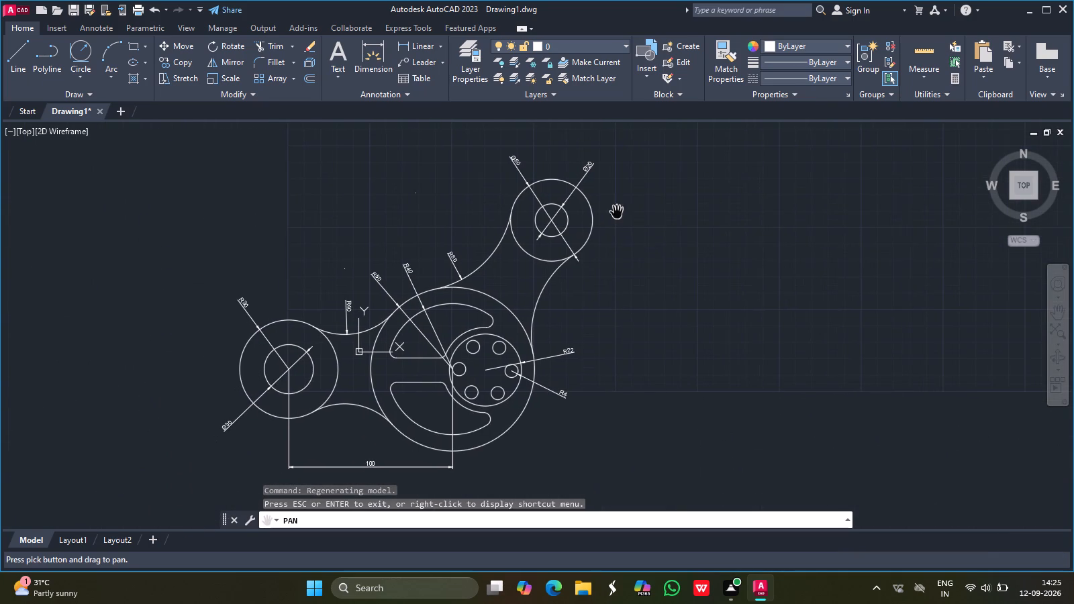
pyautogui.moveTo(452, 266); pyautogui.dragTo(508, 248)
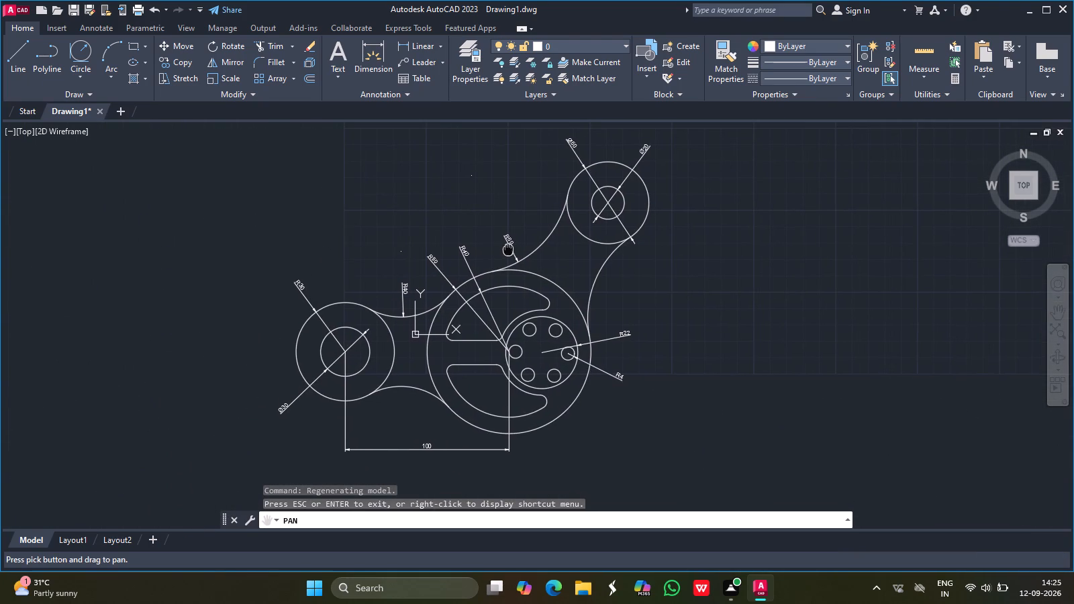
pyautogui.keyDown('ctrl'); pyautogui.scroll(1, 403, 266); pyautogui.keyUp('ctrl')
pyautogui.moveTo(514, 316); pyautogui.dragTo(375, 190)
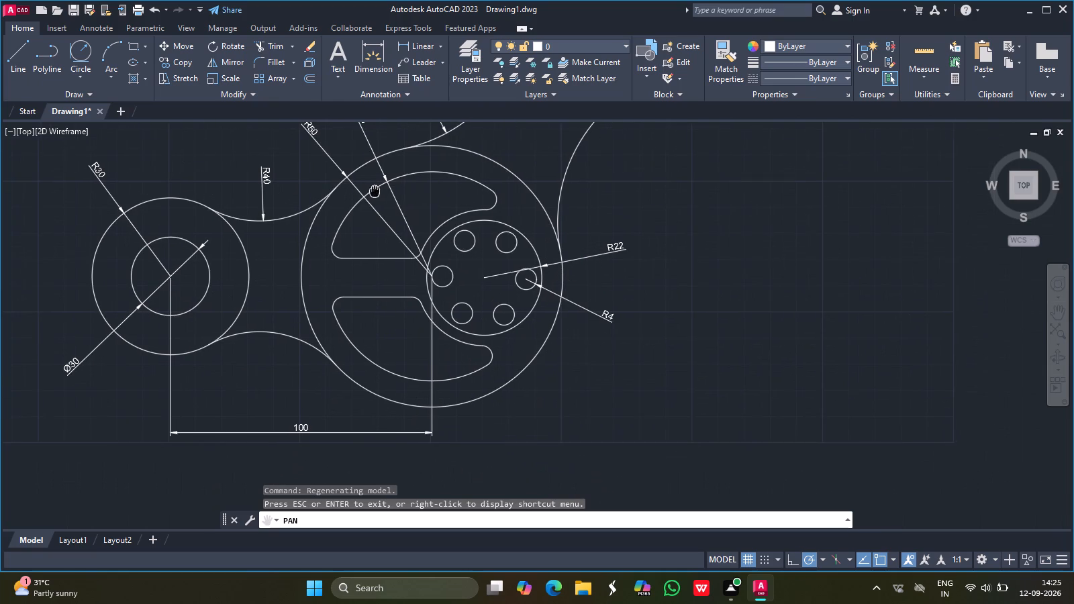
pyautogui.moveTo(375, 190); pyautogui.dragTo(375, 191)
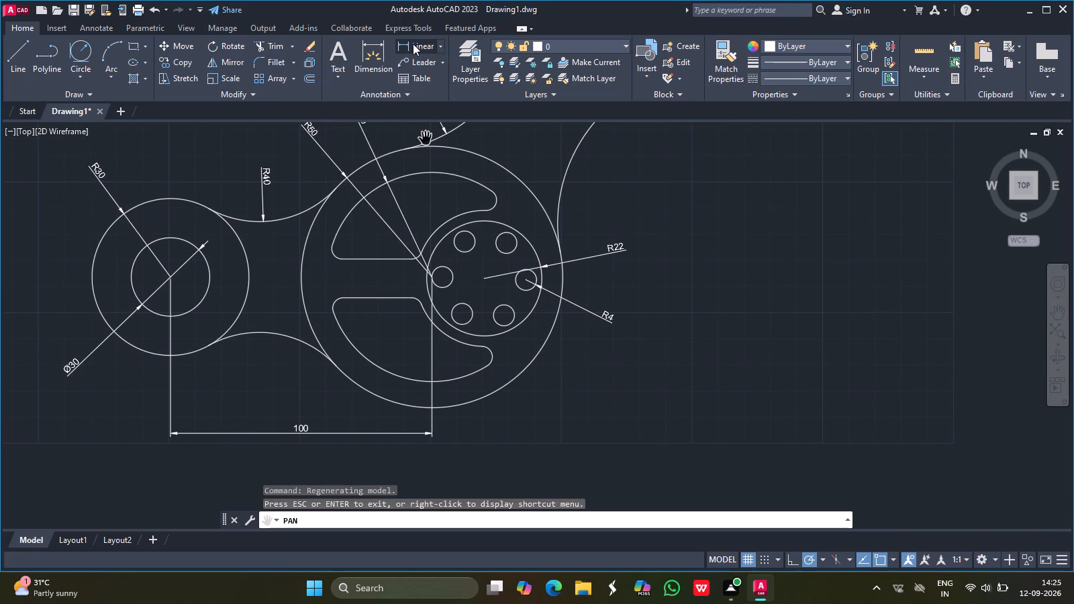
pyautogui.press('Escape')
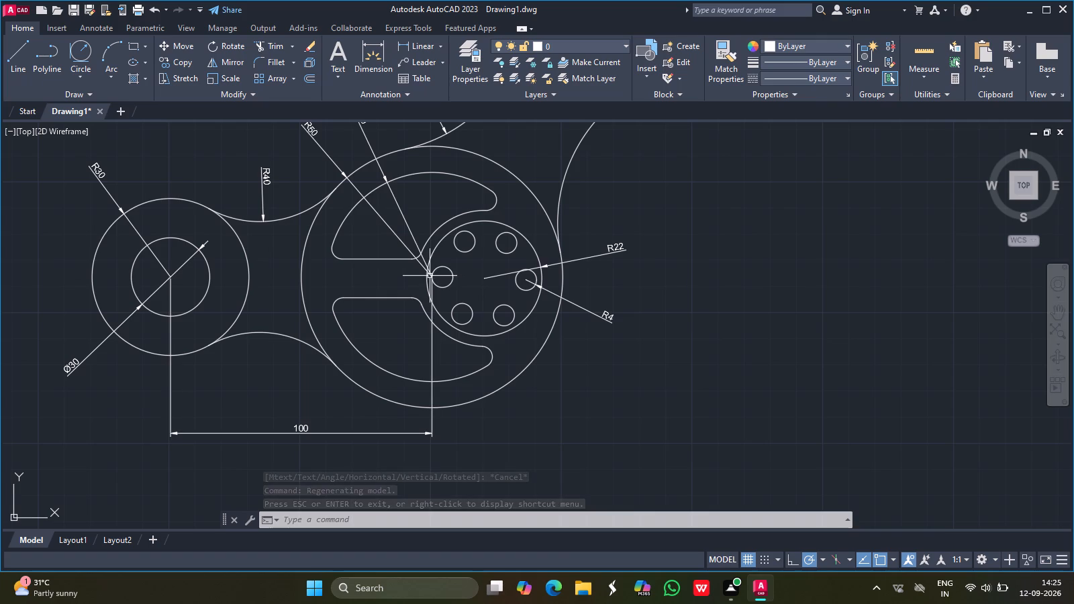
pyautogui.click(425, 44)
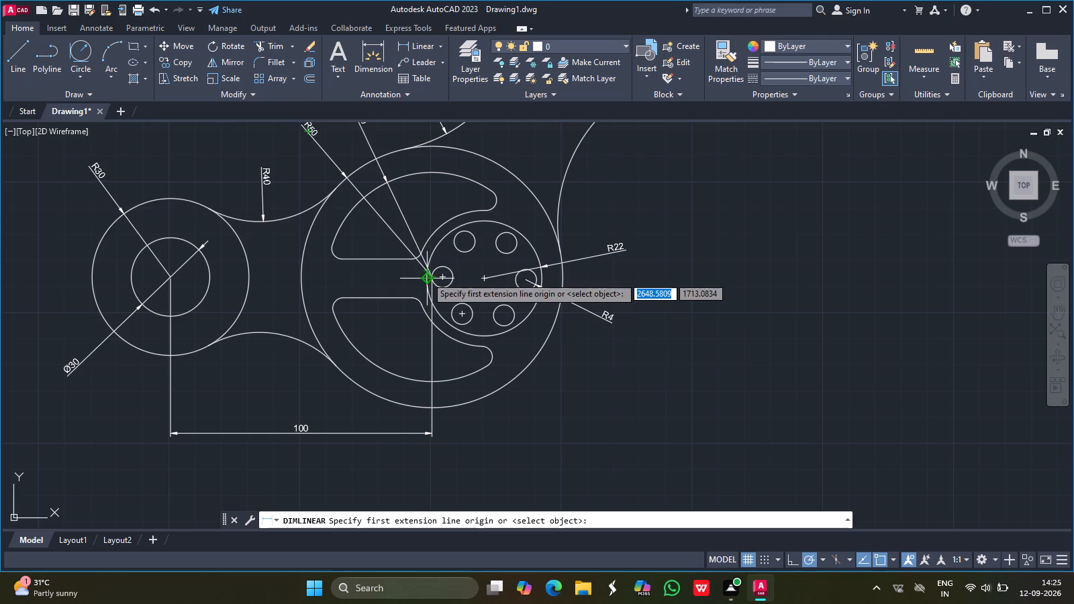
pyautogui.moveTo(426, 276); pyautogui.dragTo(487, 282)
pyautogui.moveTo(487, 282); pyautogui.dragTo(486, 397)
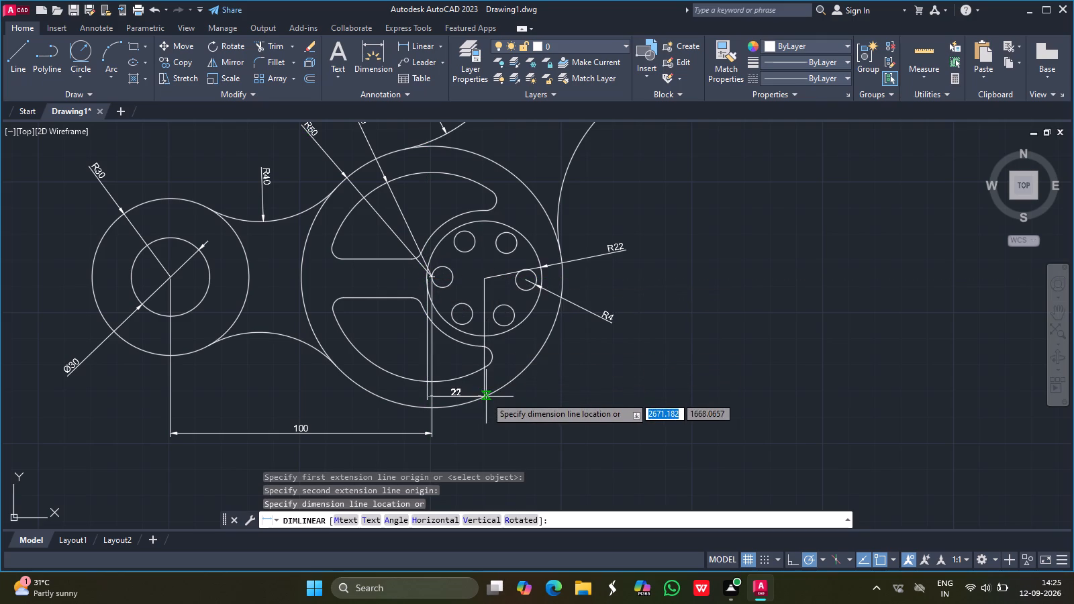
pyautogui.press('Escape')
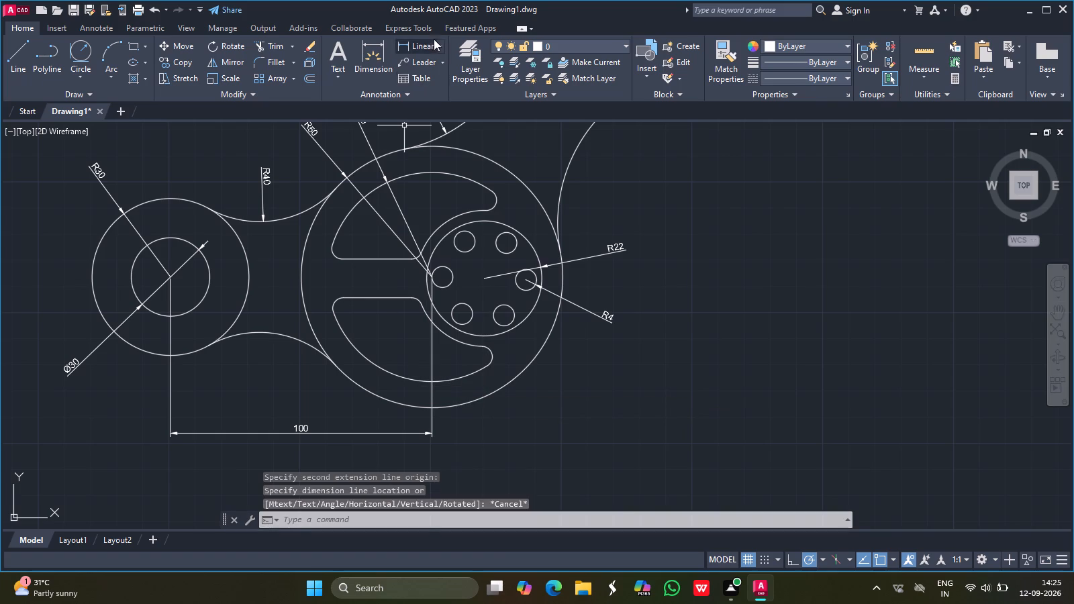
# Add a horizontal linear dimension between the centres of the large central circle and the R22 circle, below the profile in line with the 100 dimension.
pyautogui.click(418, 49)
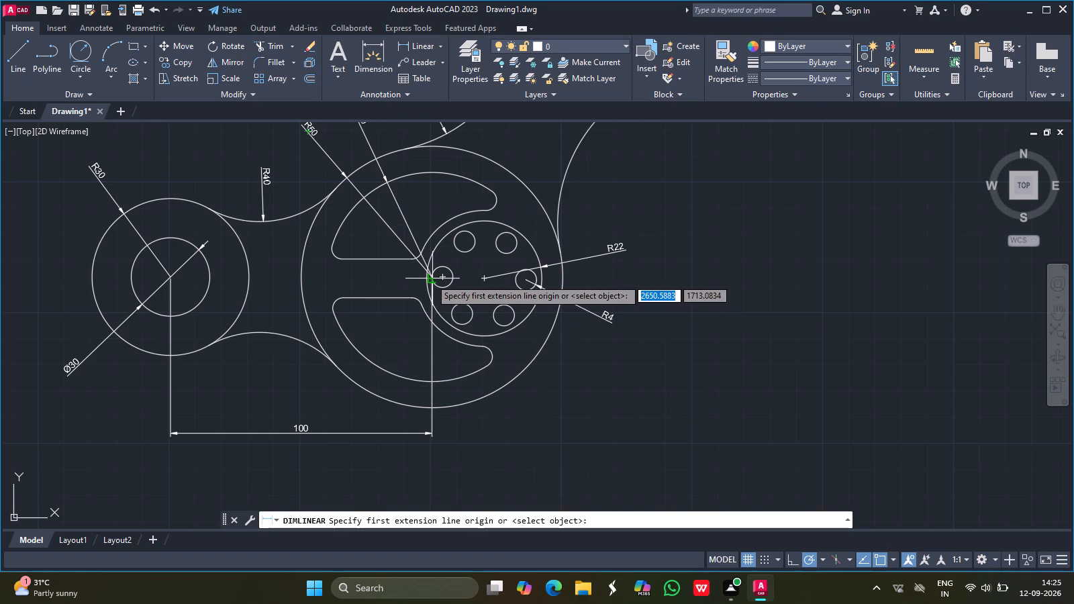
pyautogui.moveTo(430, 279); pyautogui.dragTo(461, 287)
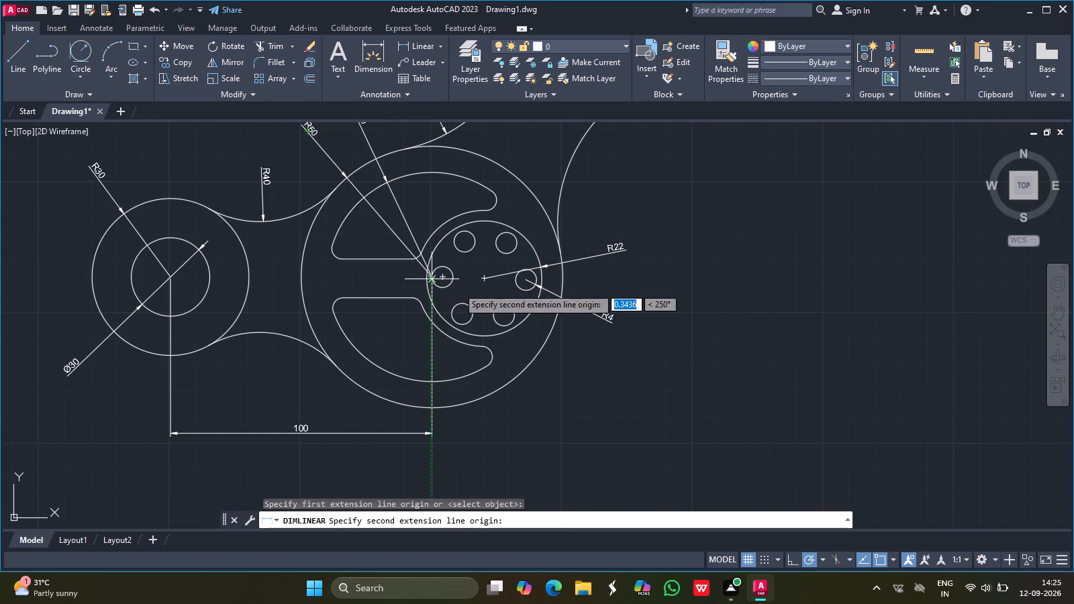
pyautogui.moveTo(461, 287); pyautogui.dragTo(483, 276)
pyautogui.click(483, 276)
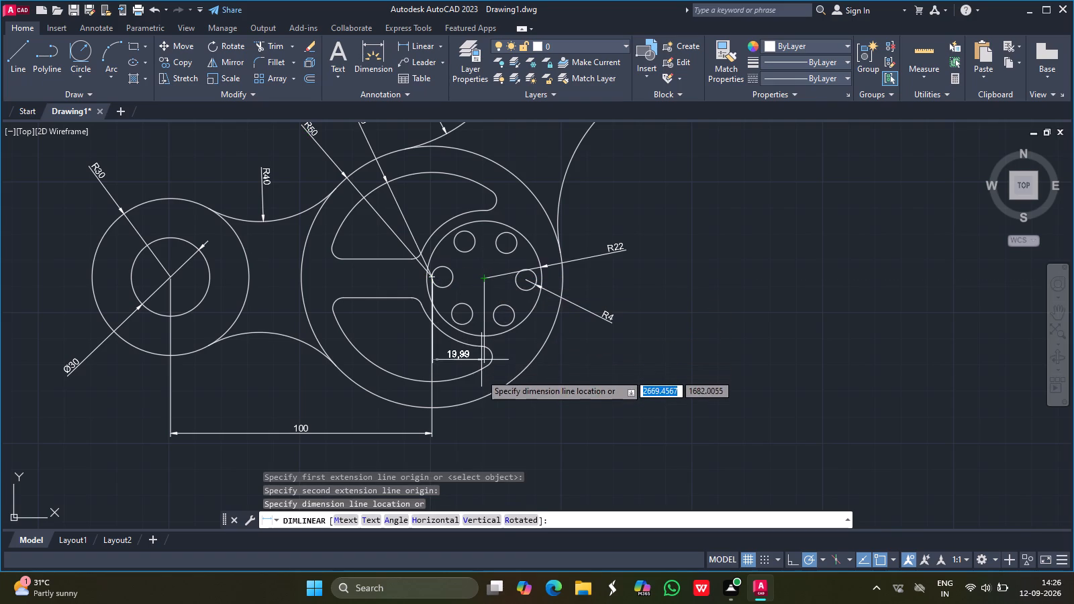
pyautogui.click(487, 433)
# Override the text of the centre-distance dimension between the large central circle and the R22 circle with 20.
pyautogui.click(462, 424)
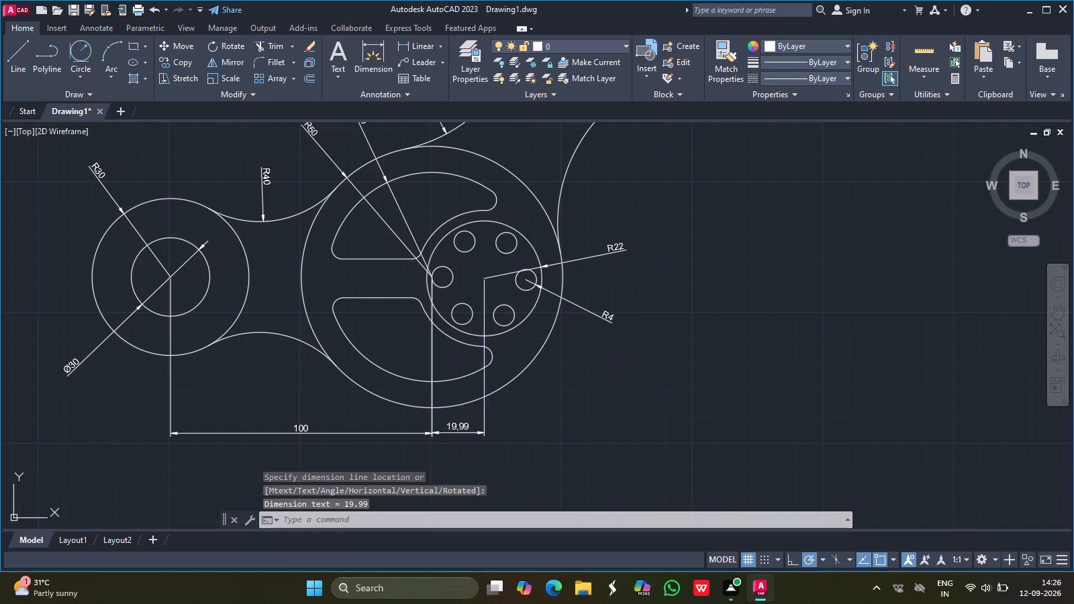
pyautogui.click(545, 413)
pyautogui.press('Escape')
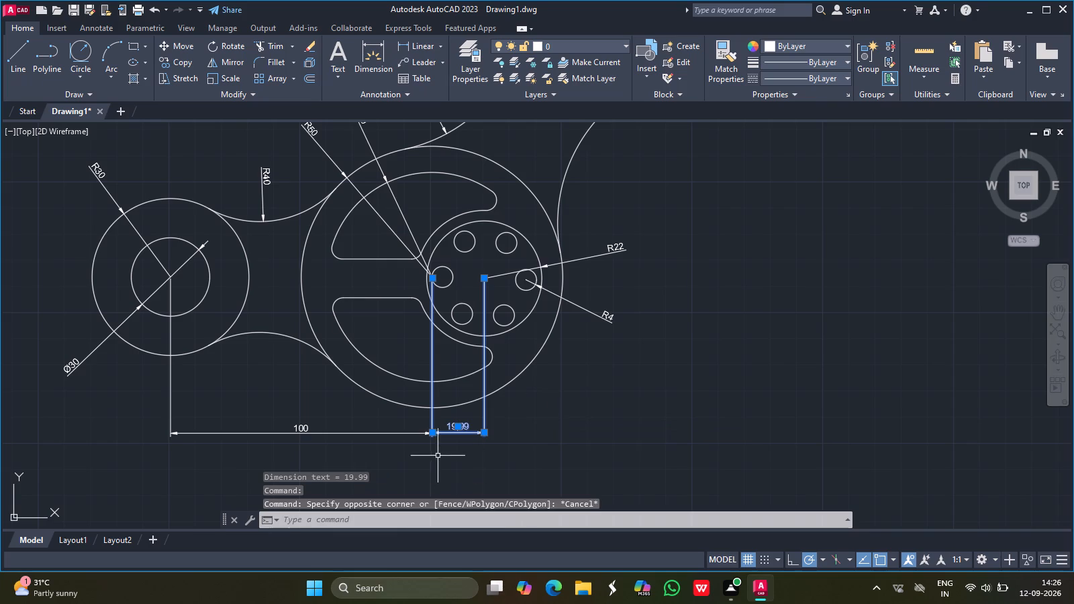
pyautogui.press('Escape')
pyautogui.doubleClick(457, 427)
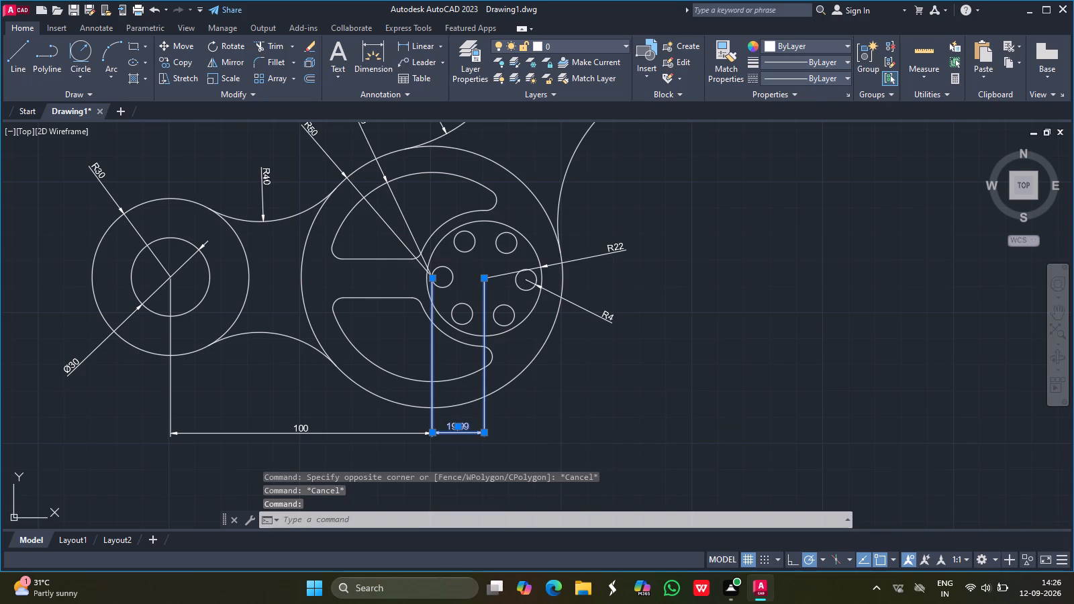
pyautogui.press('Escape')
pyautogui.press('Escape')
pyautogui.press('Escape')
pyautogui.press('Escape')
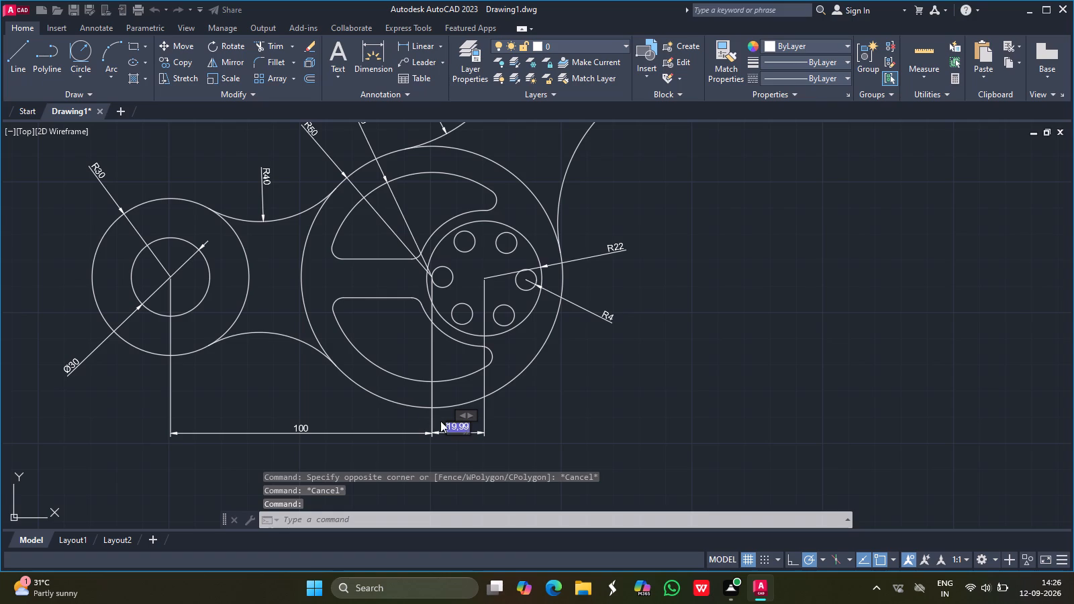
pyautogui.press('Right')
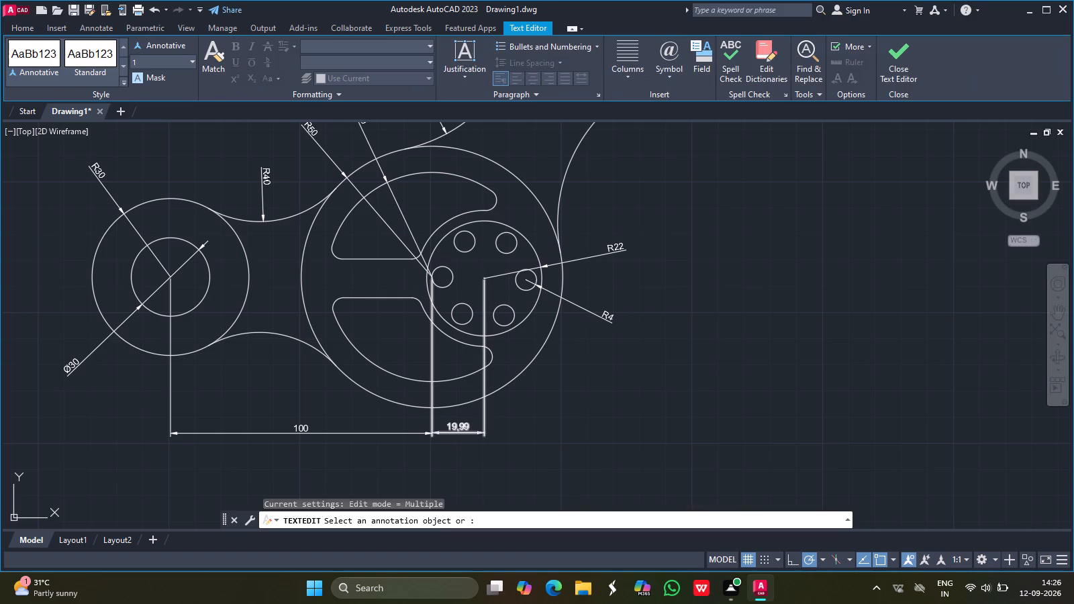
pyautogui.click(654, 389)
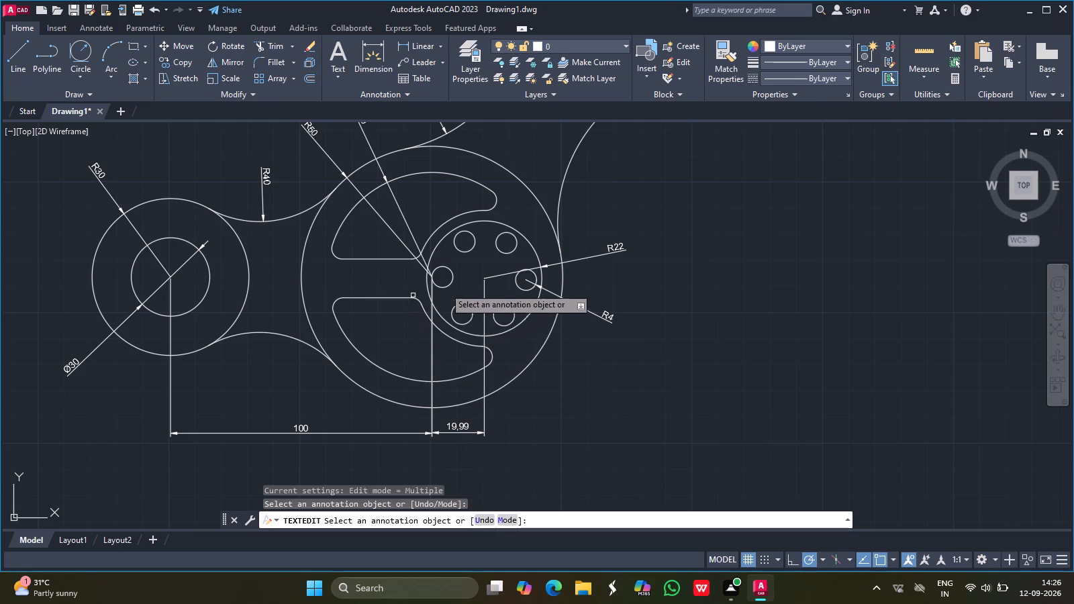
pyautogui.click(454, 427)
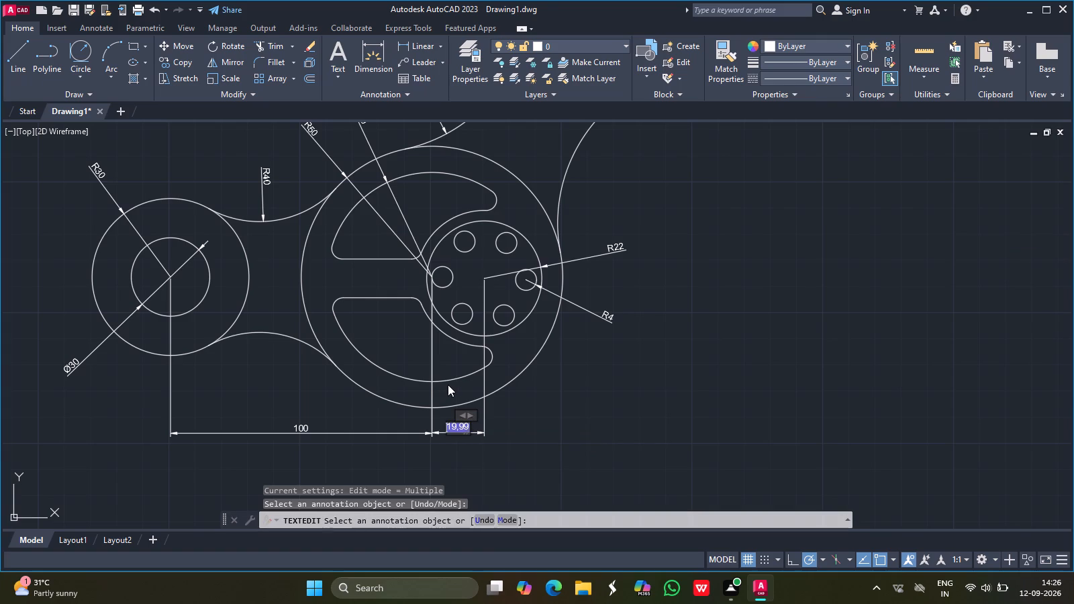
pyautogui.press('Right')
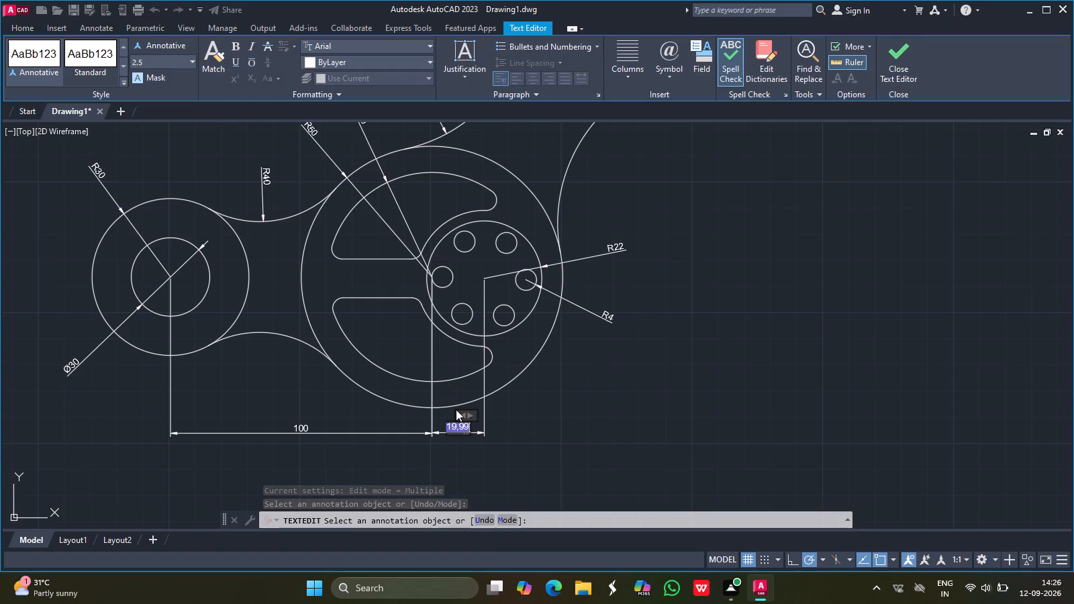
pyautogui.press('BackSpace')
pyautogui.press('BackSpace')
pyautogui.write('20')
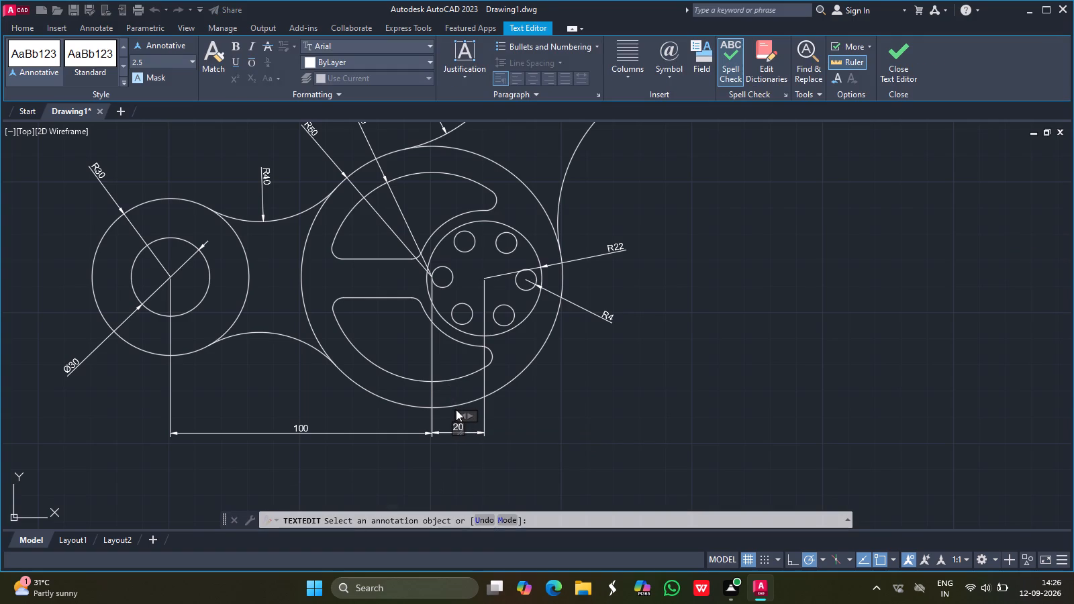
pyautogui.press('Return')
pyautogui.press('BackSpace')
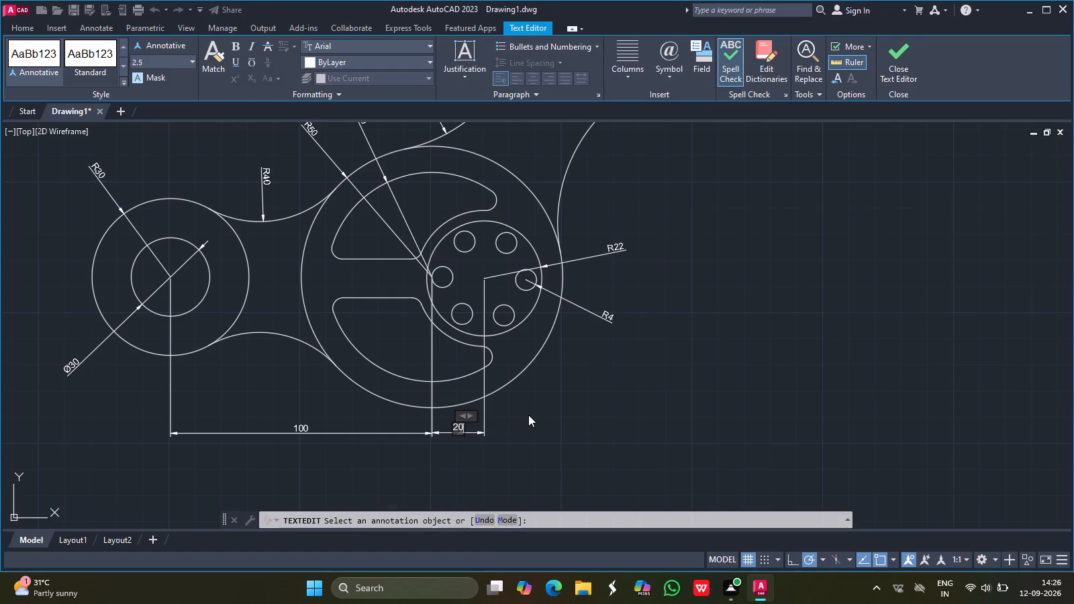
pyautogui.click(528, 415)
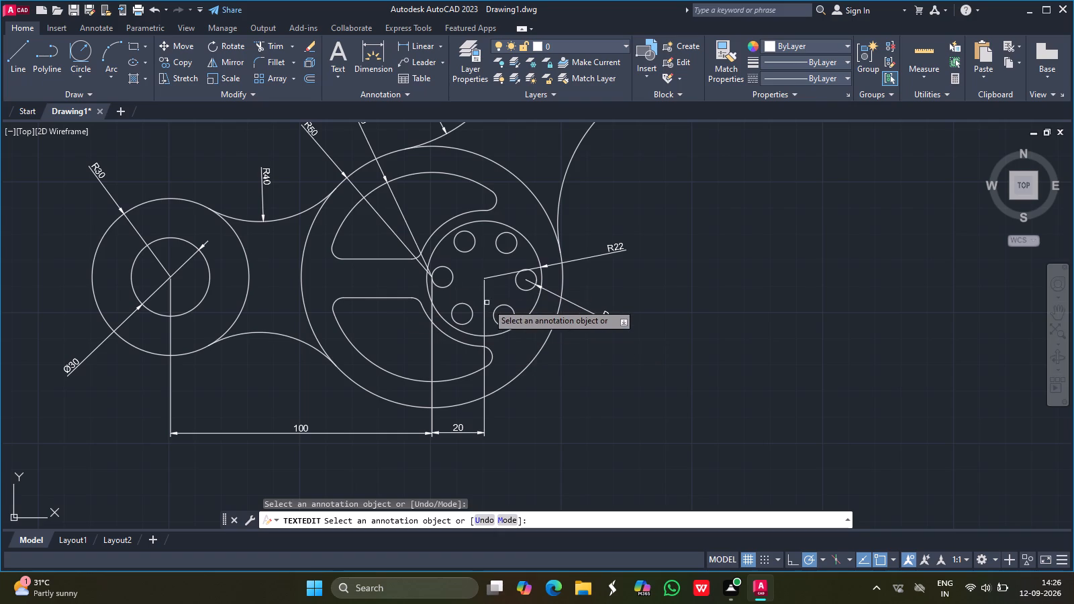
pyautogui.press('Escape')
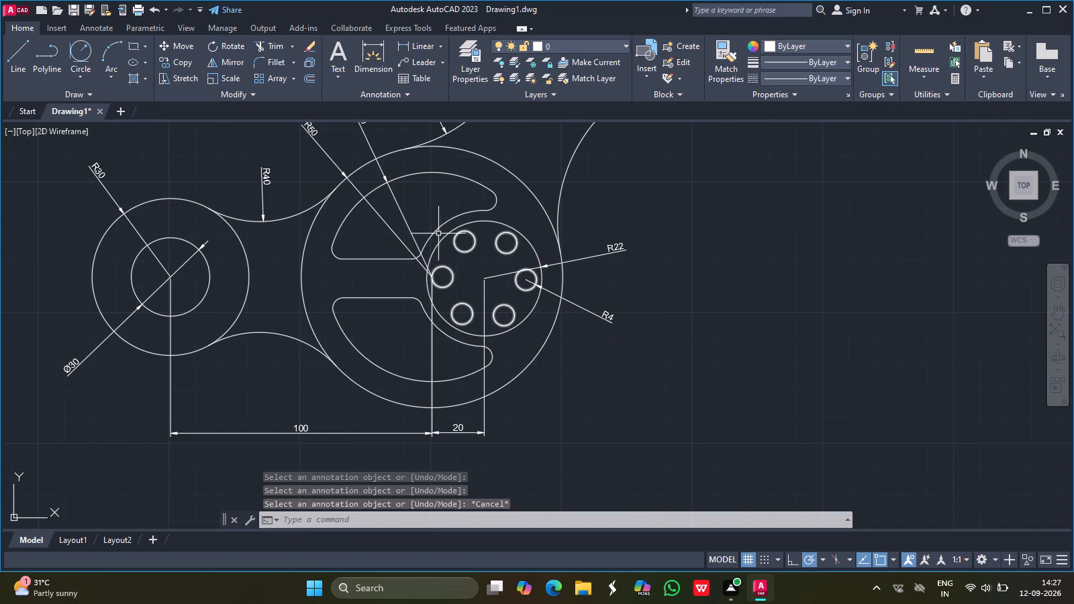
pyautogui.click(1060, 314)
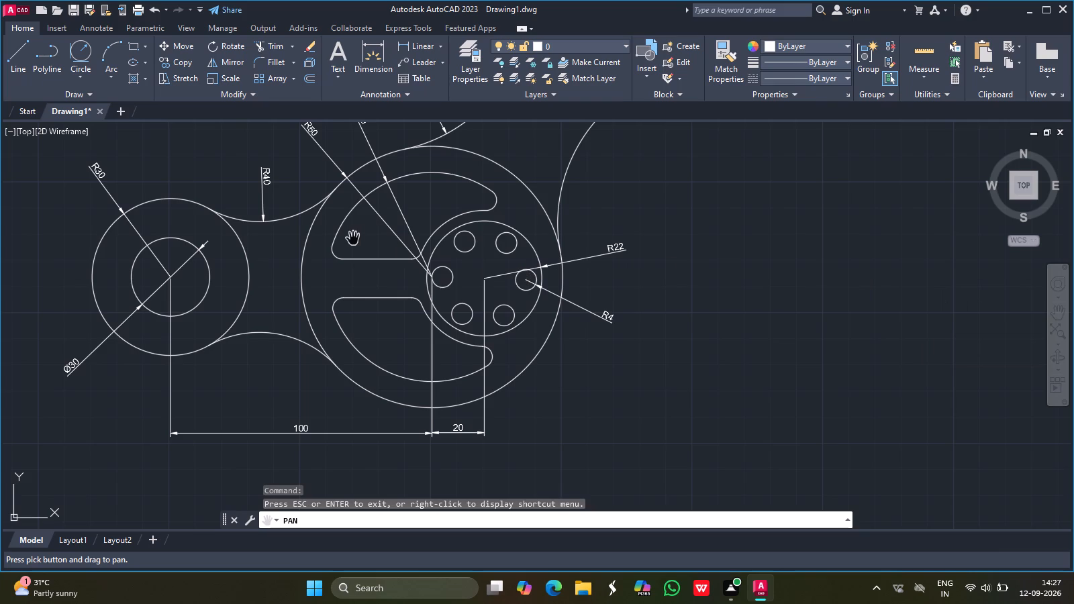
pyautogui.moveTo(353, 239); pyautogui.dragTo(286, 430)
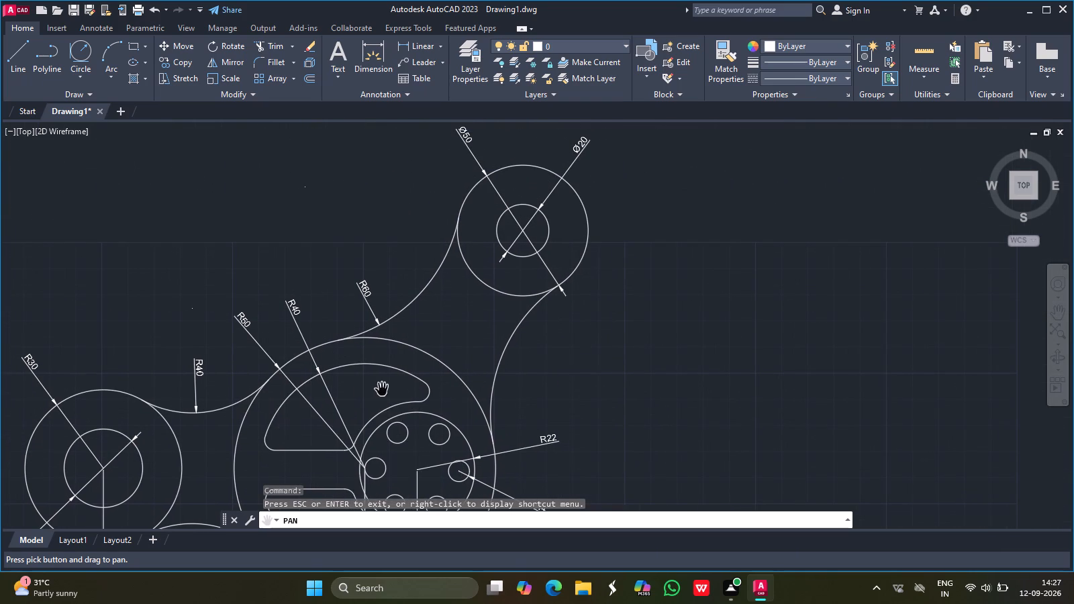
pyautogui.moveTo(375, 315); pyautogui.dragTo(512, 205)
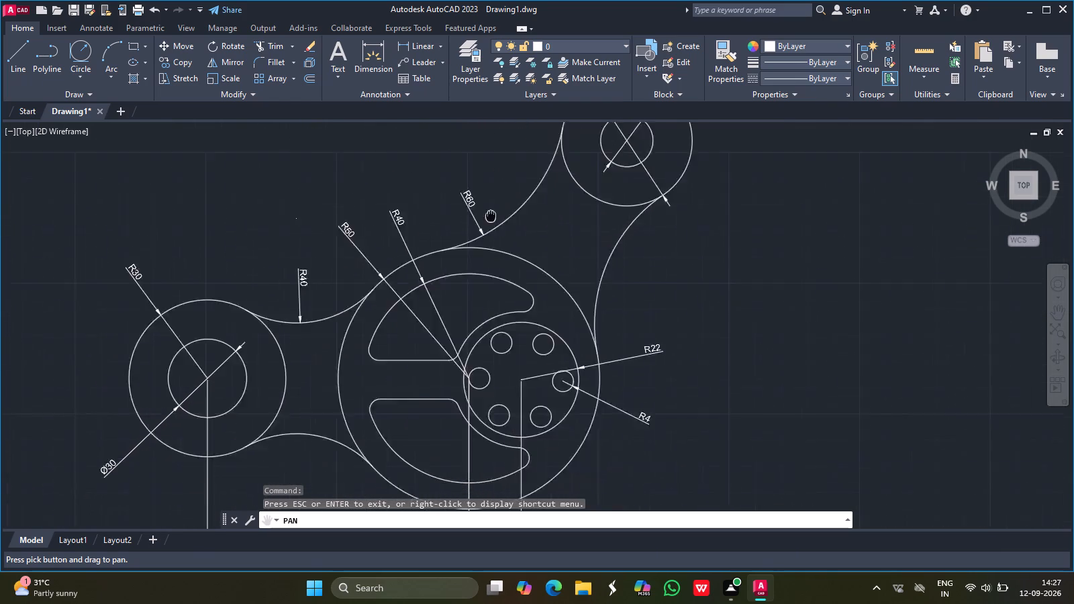
# Look over the complete profile and check its radius, diameter and centre-distance dimensions.
pyautogui.moveTo(512, 205); pyautogui.dragTo(495, 179)
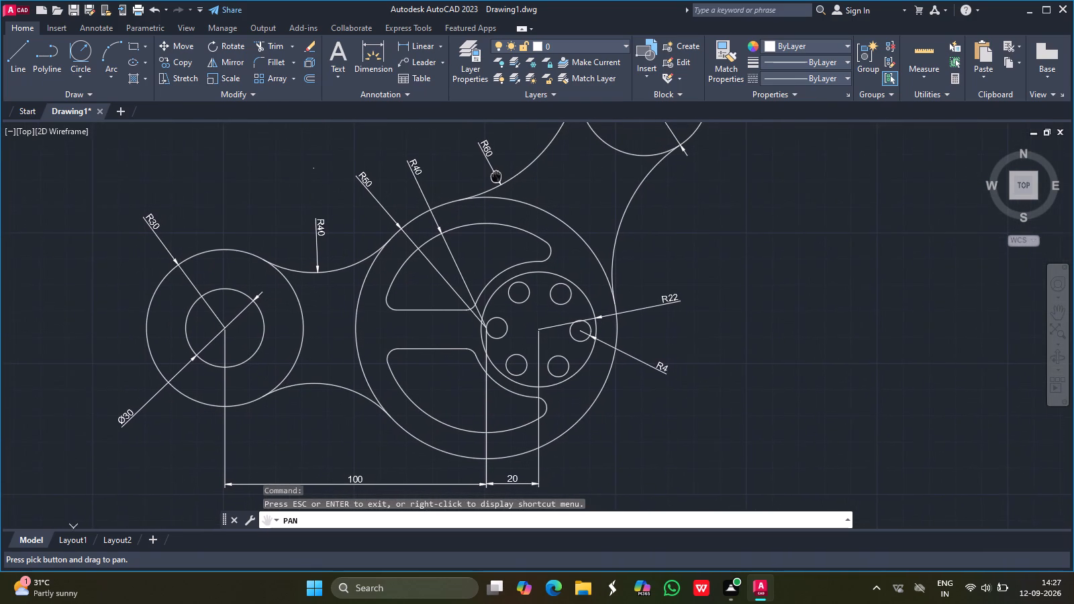
pyautogui.moveTo(495, 179); pyautogui.dragTo(515, 148)
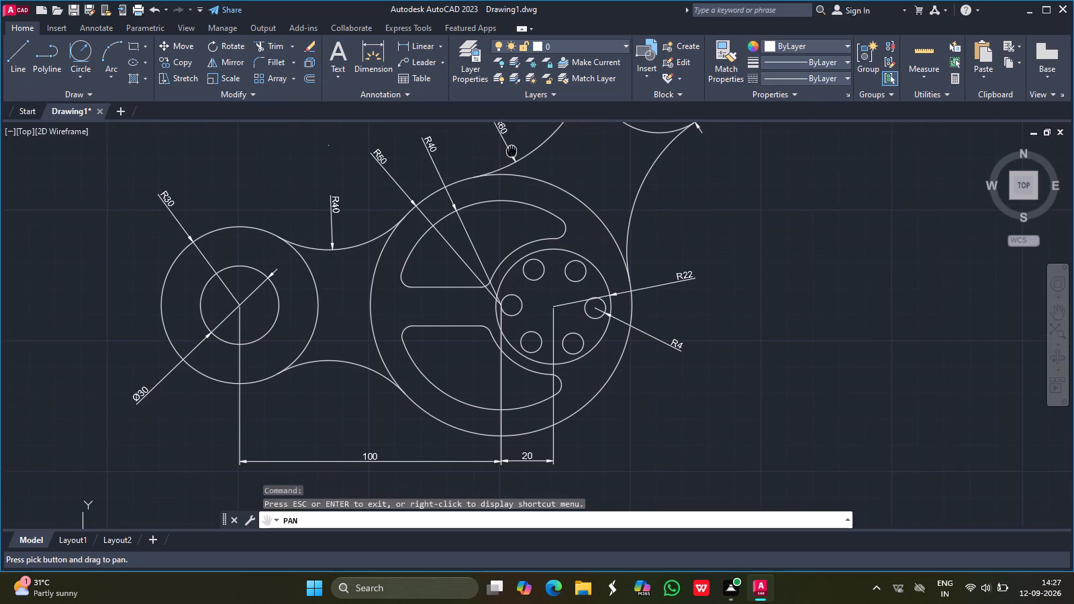
pyautogui.moveTo(515, 148); pyautogui.dragTo(496, 146)
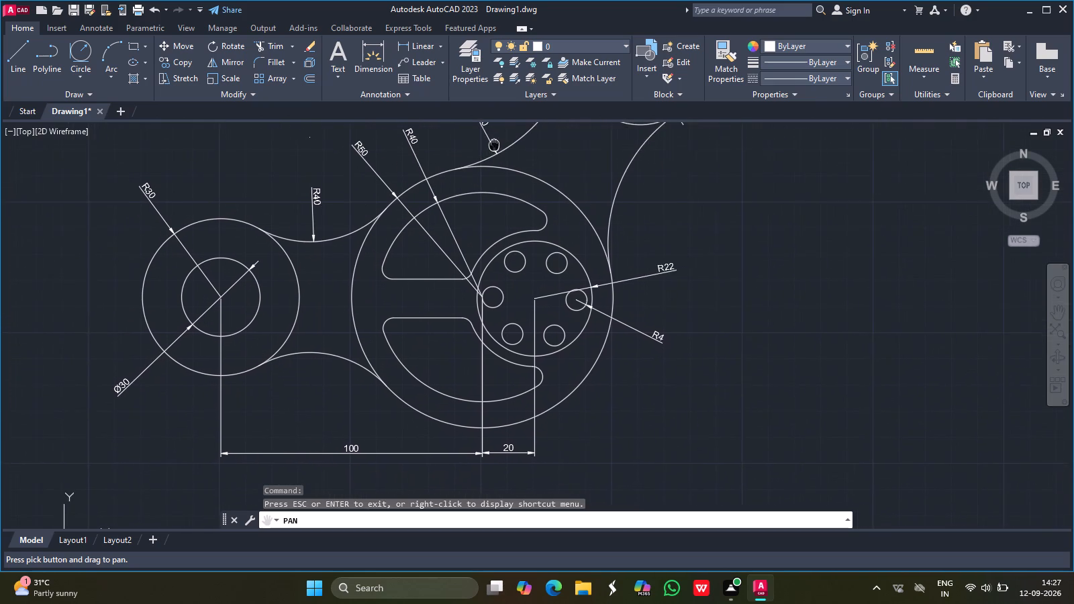
pyautogui.moveTo(496, 146); pyautogui.dragTo(507, 165)
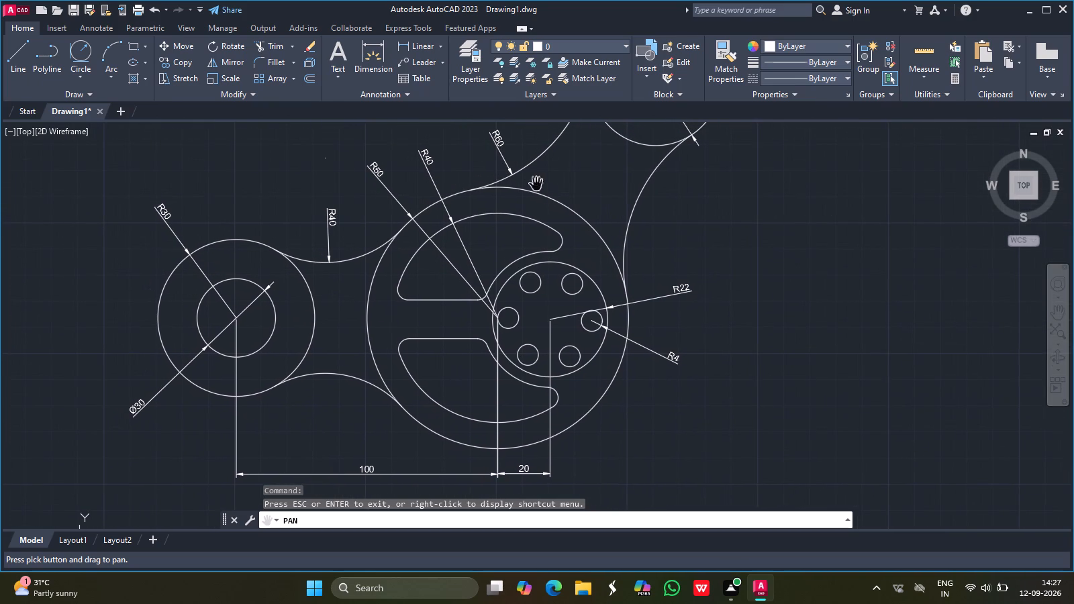
pyautogui.keyDown('ctrl'); pyautogui.scroll(-2, 538, 201); pyautogui.keyUp('ctrl')
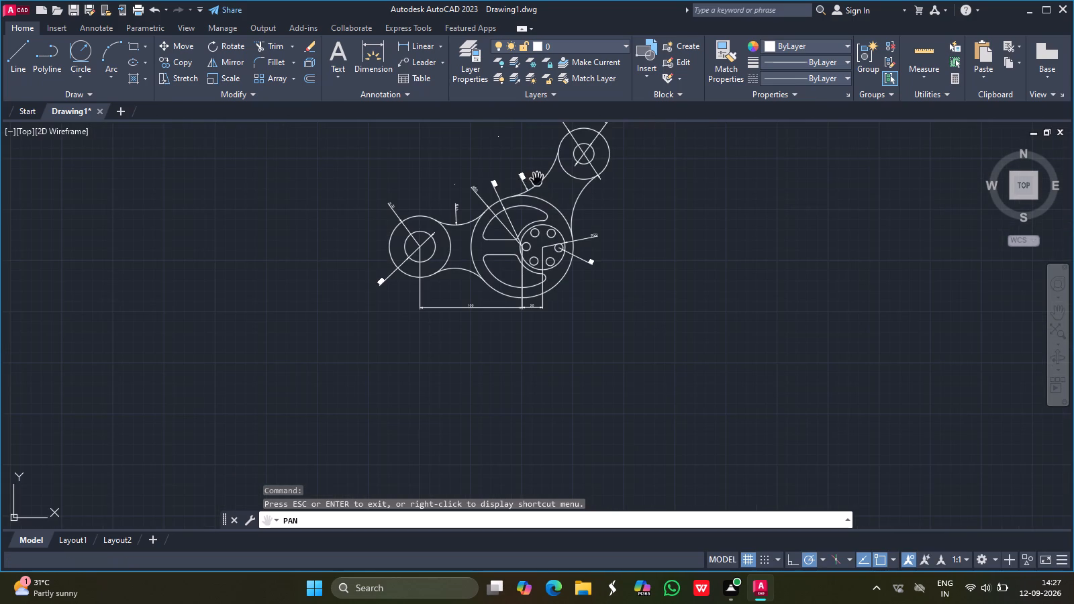
pyautogui.moveTo(537, 180); pyautogui.dragTo(514, 310)
pyautogui.keyDown('ctrl'); pyautogui.scroll(1, 514, 310); pyautogui.keyUp('ctrl')
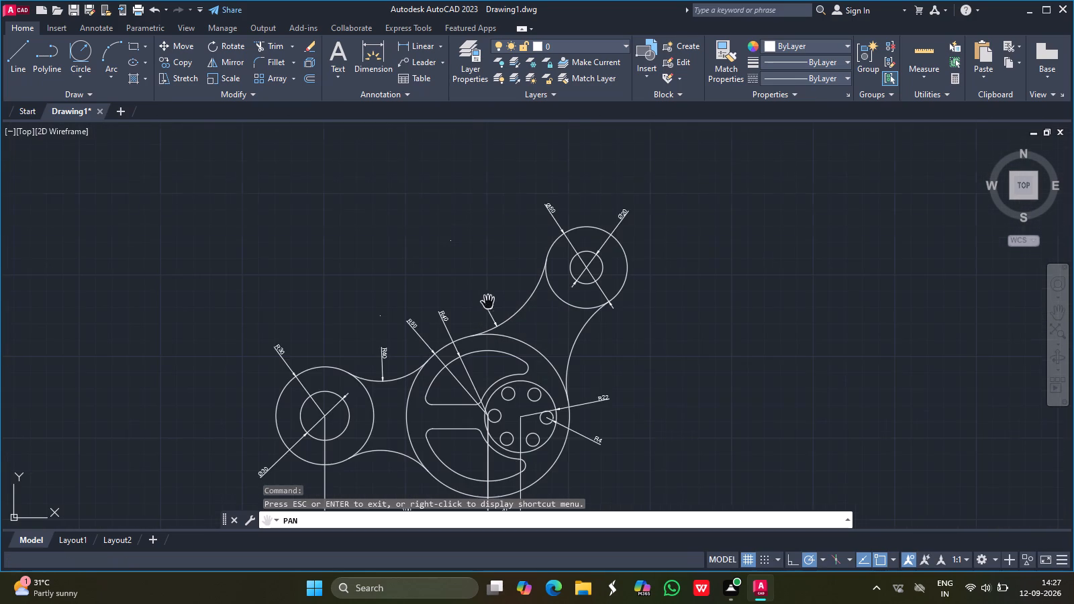
pyautogui.moveTo(478, 293); pyautogui.dragTo(487, 214)
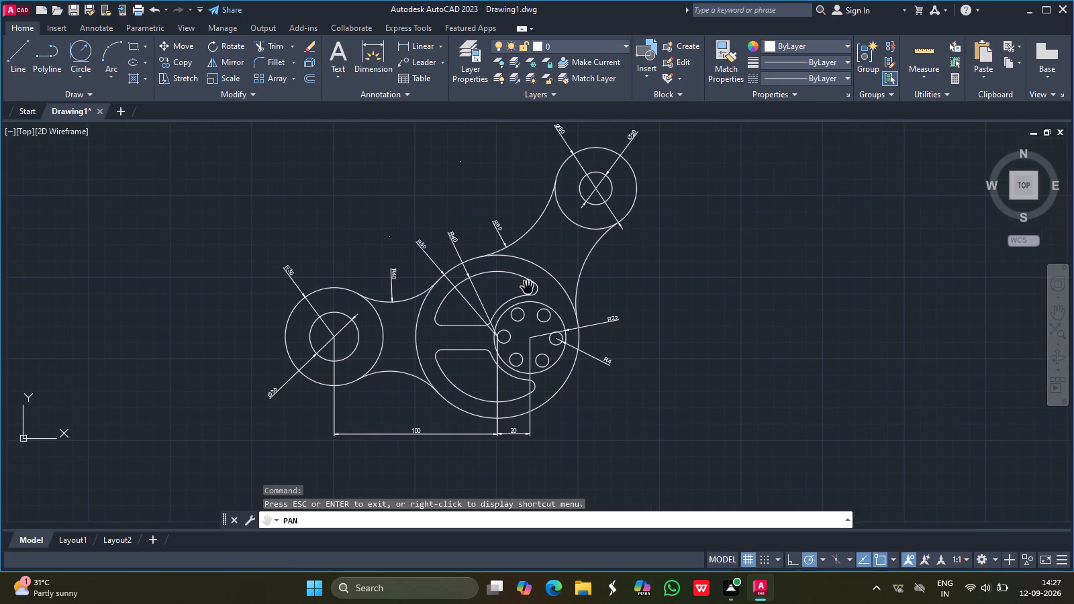
pyautogui.moveTo(457, 228); pyautogui.dragTo(458, 258)
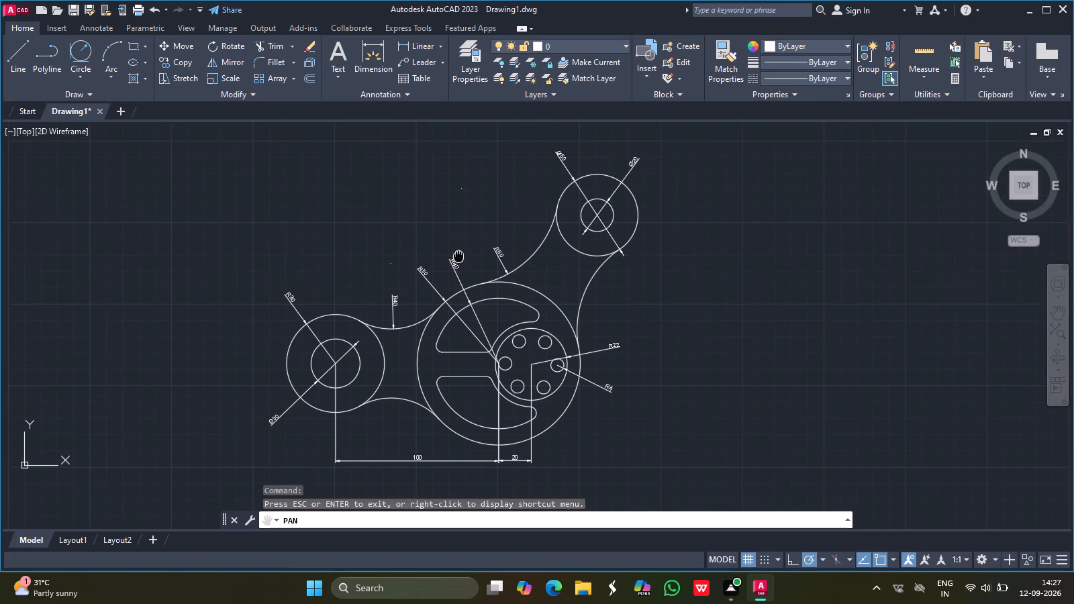
pyautogui.moveTo(458, 258); pyautogui.dragTo(460, 274)
pyautogui.moveTo(480, 235); pyautogui.dragTo(480, 226)
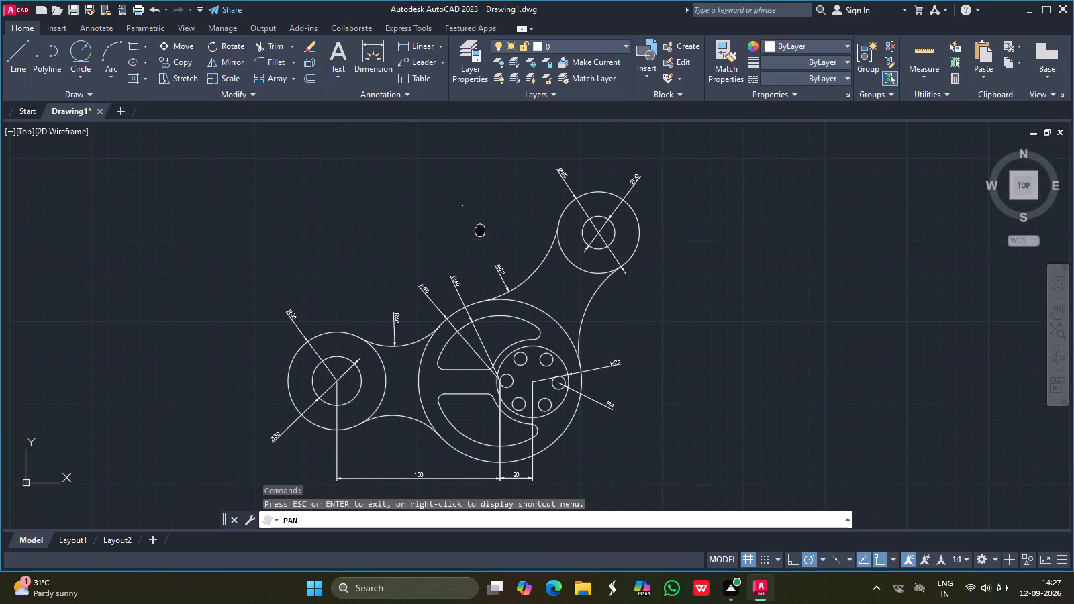
pyautogui.moveTo(480, 226); pyautogui.dragTo(482, 220)
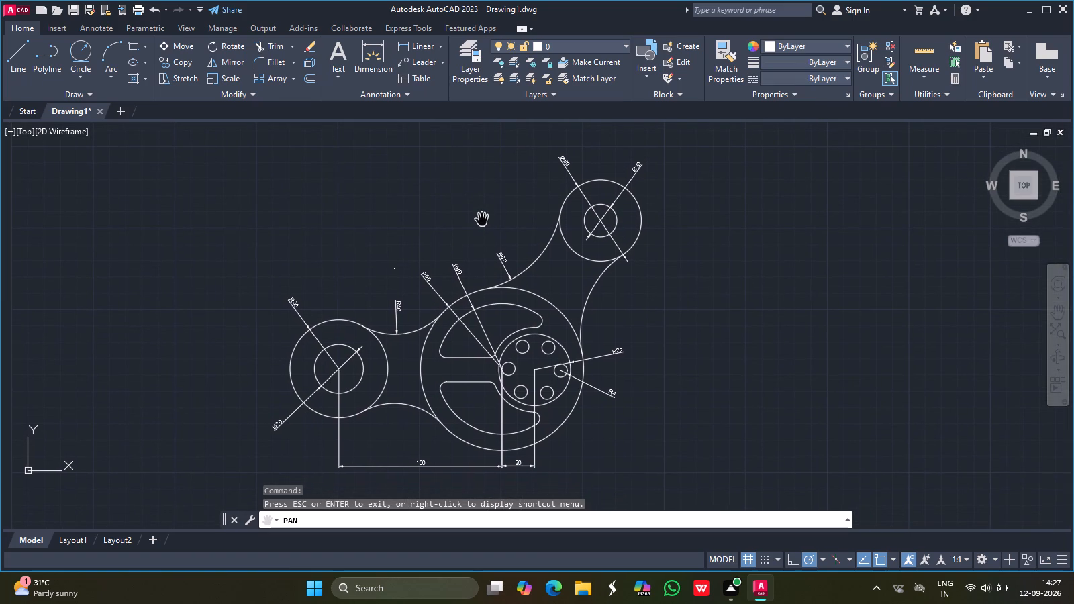
pyautogui.keyDown('ctrl'); pyautogui.scroll(1, 482, 220); pyautogui.keyUp('ctrl')
pyautogui.keyDown('ctrl'); pyautogui.scroll(-1, 482, 220); pyautogui.keyUp('ctrl')
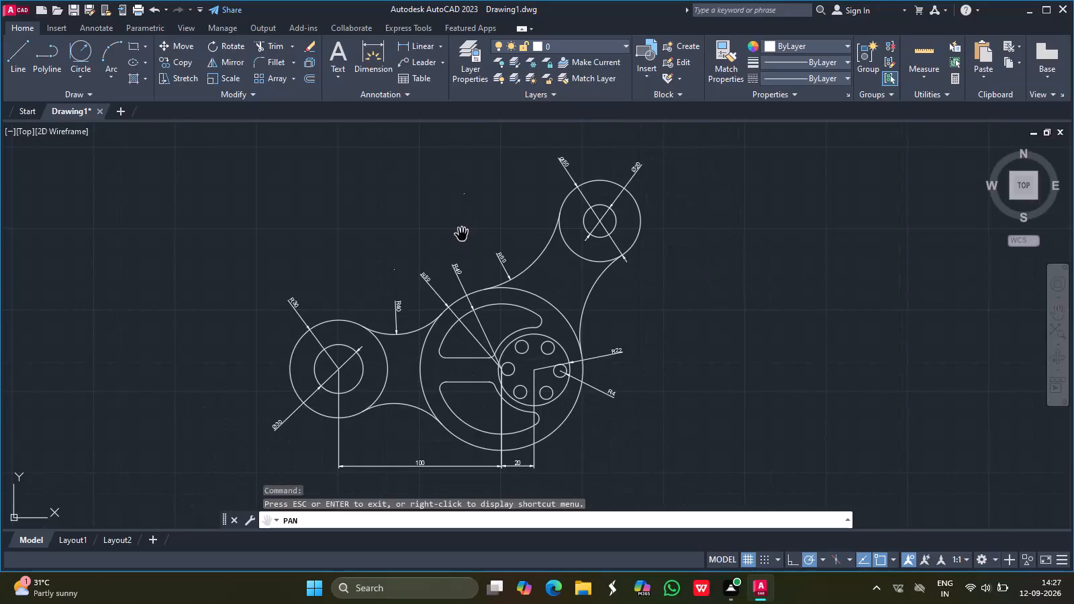
pyautogui.moveTo(462, 235); pyautogui.dragTo(465, 219)
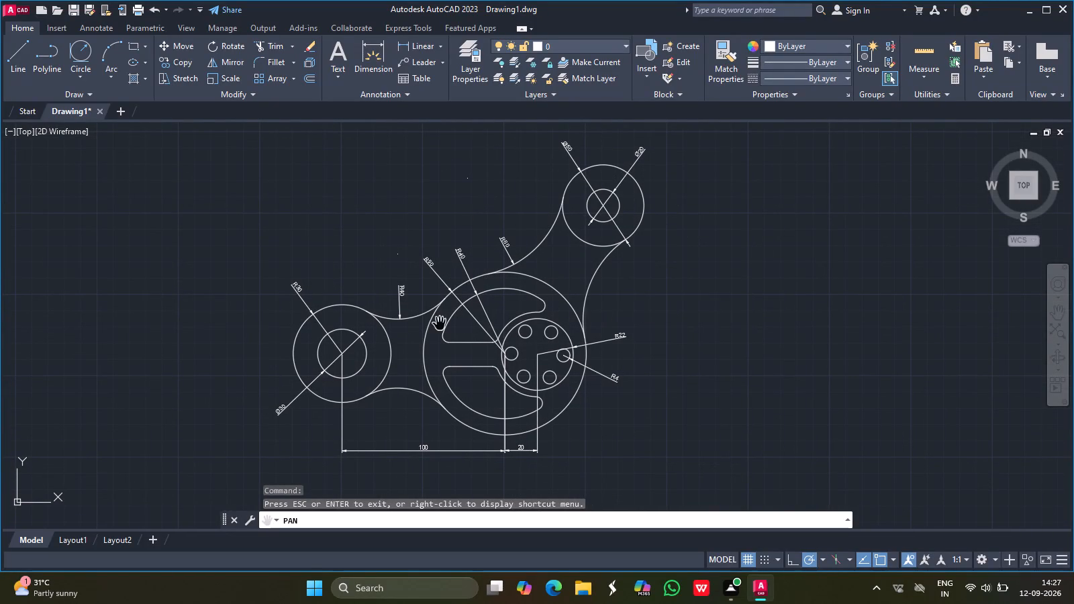
# Save the drawing as P4.dwg in the Fuji folder under Documents.
pyautogui.hotkey('ctrl', 's')
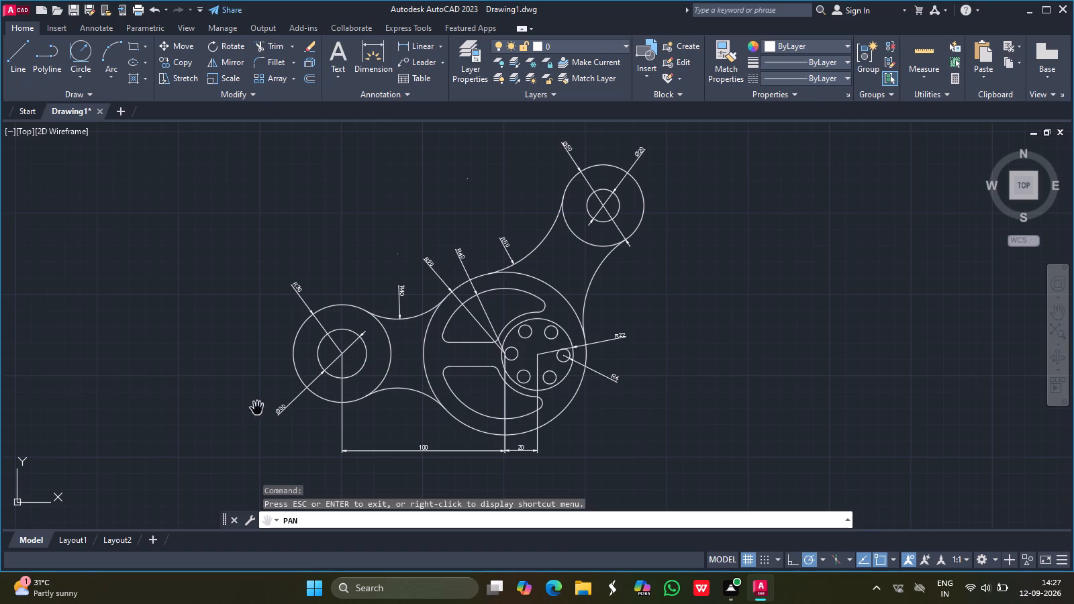
pyautogui.press('Escape')
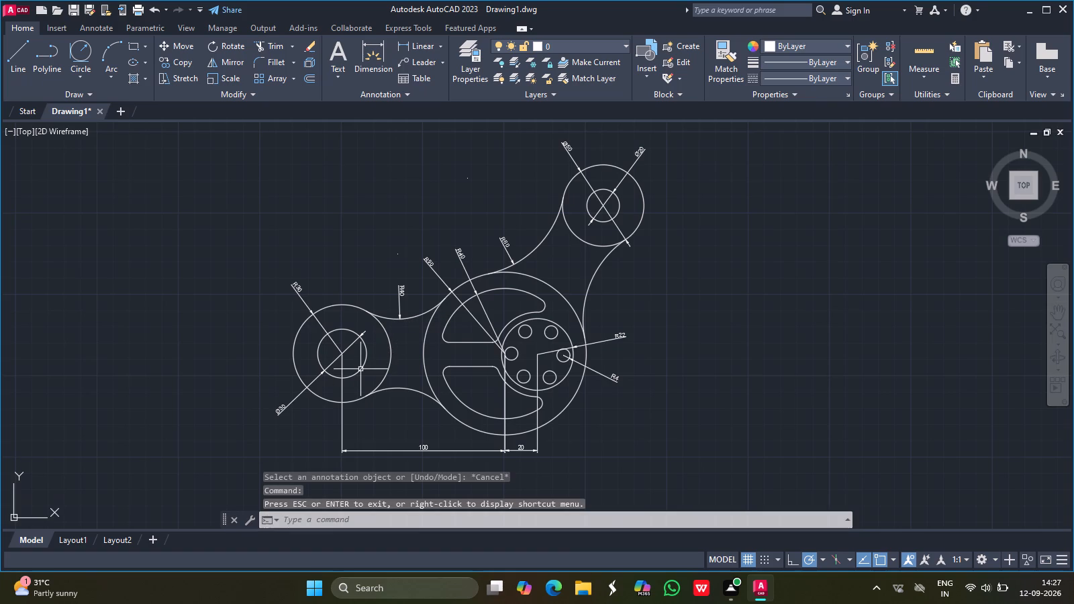
pyautogui.hotkey('ctrl', 's')
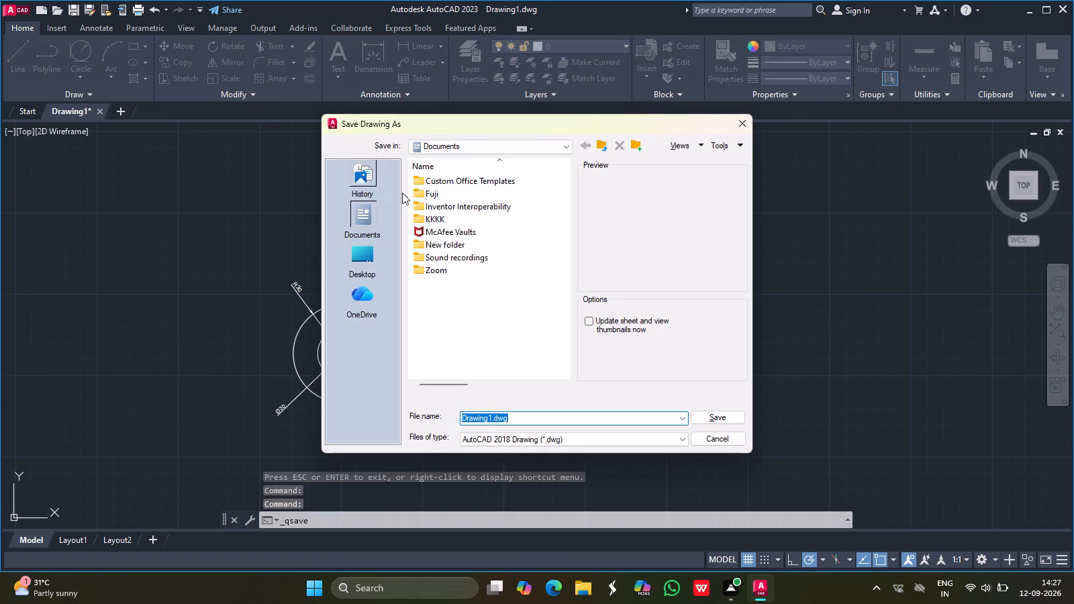
pyautogui.doubleClick(428, 193)
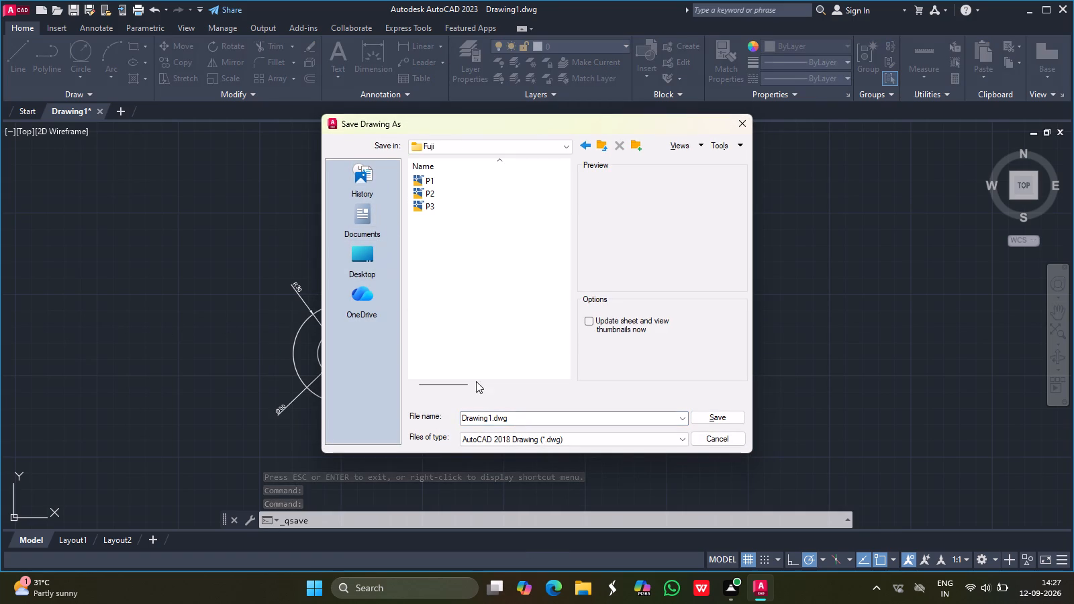
pyautogui.click(492, 417)
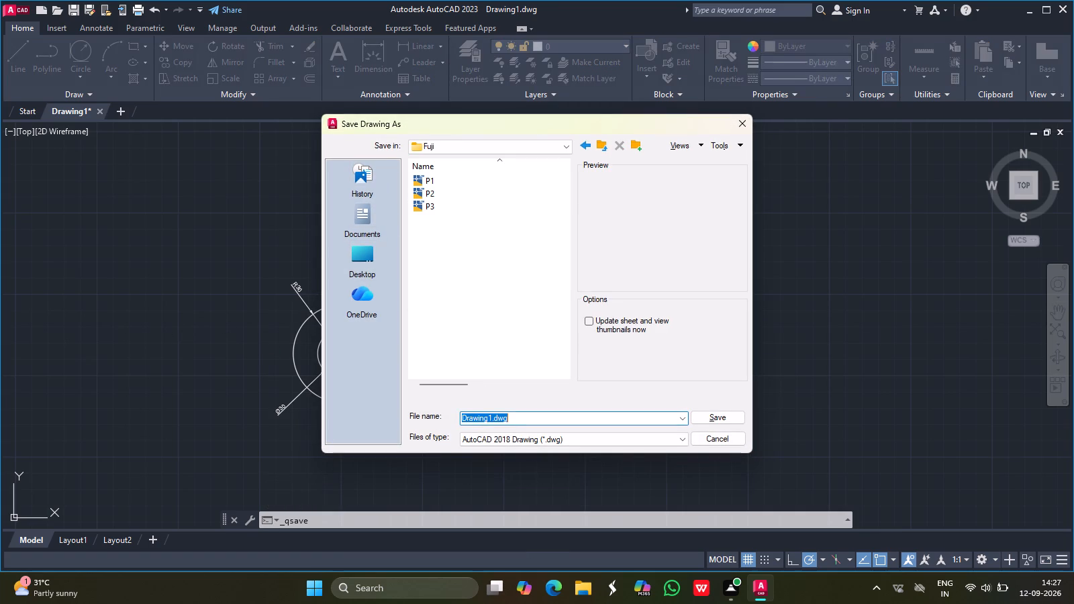
pyautogui.click(492, 417)
pyautogui.press('BackSpace')
pyautogui.press('BackSpace')
pyautogui.press('BackSpace')
pyautogui.press('BackSpace')
pyautogui.press('BackSpace')
pyautogui.press('BackSpace')
pyautogui.press('BackSpace')
pyautogui.press('BackSpace')
pyautogui.press('BackSpace')
pyautogui.press('BackSpace')
pyautogui.press('BackSpace')
pyautogui.press('BackSpace')
pyautogui.press('BackSpace')
pyautogui.write('P4')
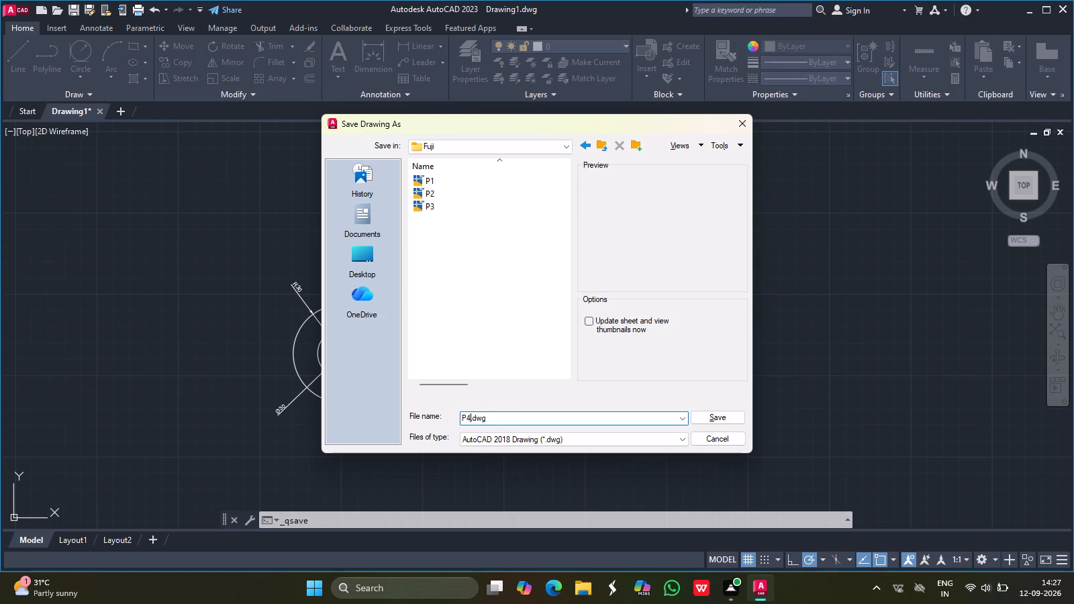
pyautogui.click(705, 418)
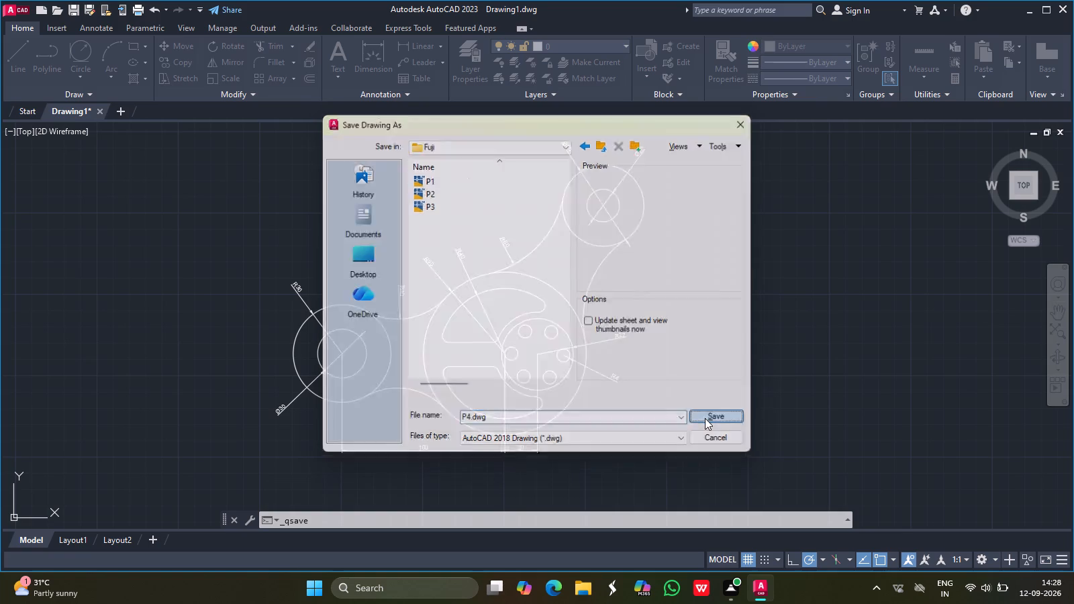
# Set up a plot with DWG To PDF.pc3 on ISO A4 (297.00 x 210.00 MM) paper, centred and in landscape orientation.
pyautogui.hotkey('ctrl', 'p')
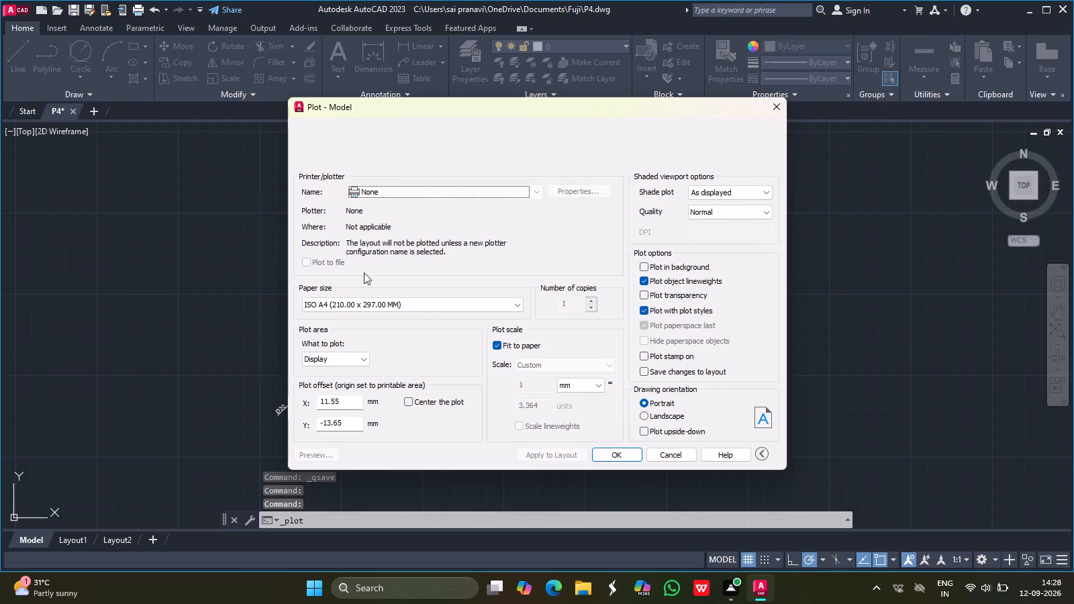
pyautogui.click(416, 194)
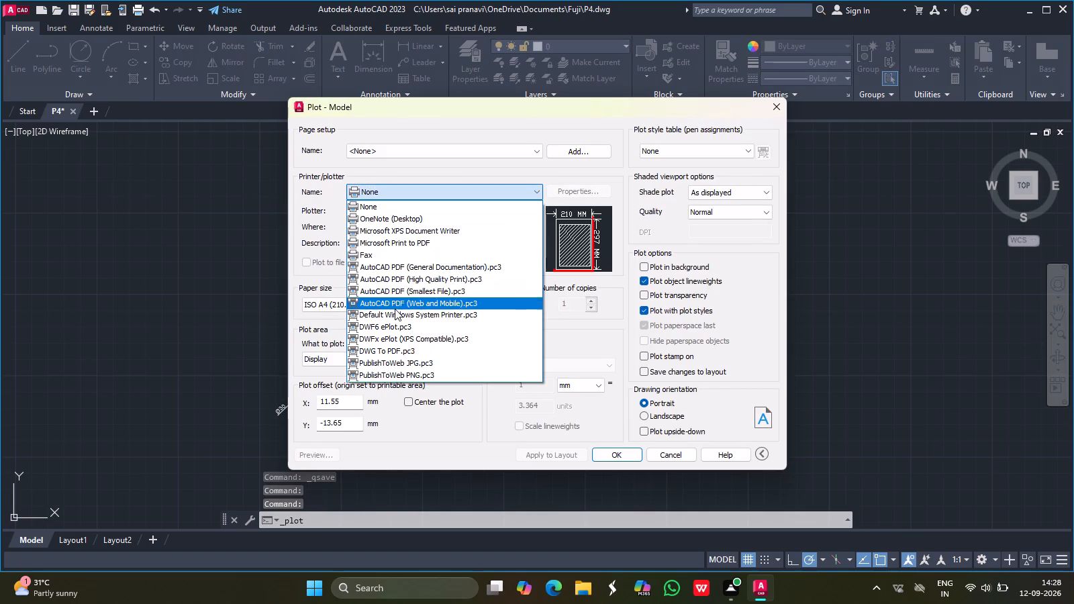
pyautogui.click(399, 351)
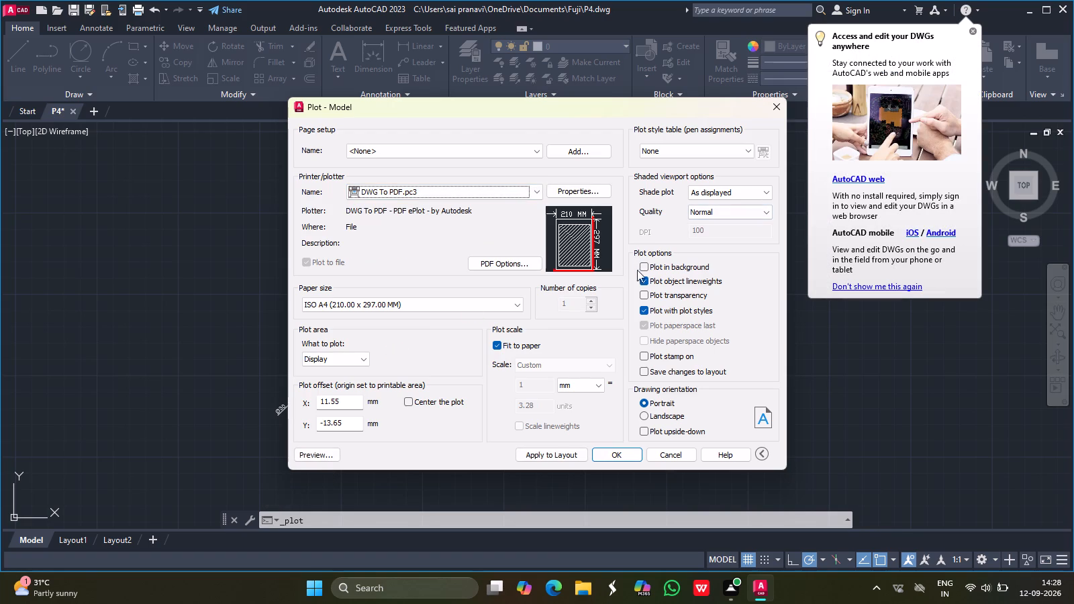
pyautogui.click(457, 300)
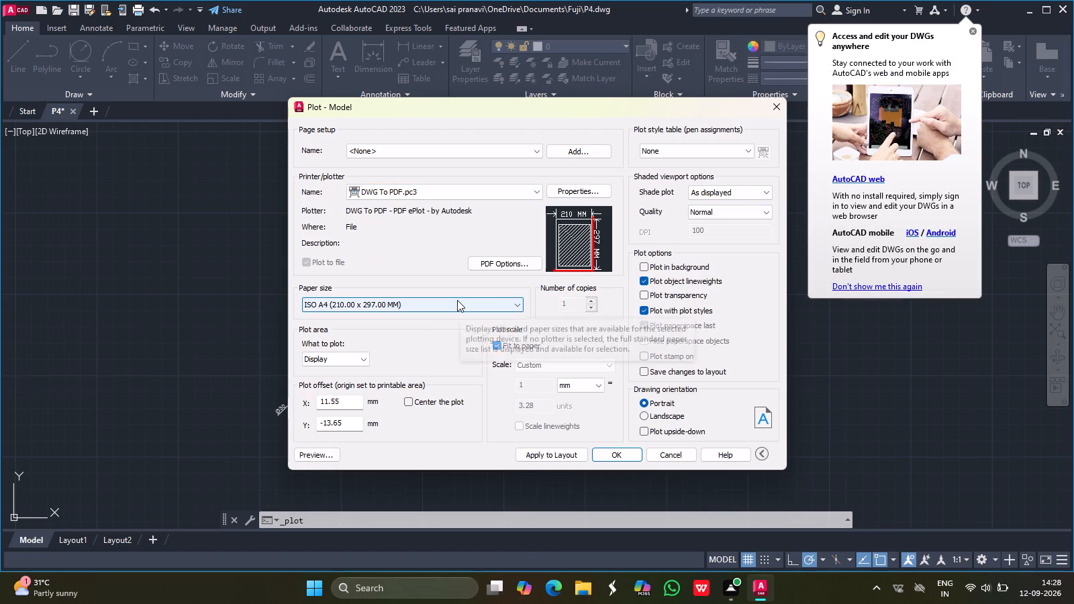
pyautogui.click(342, 327)
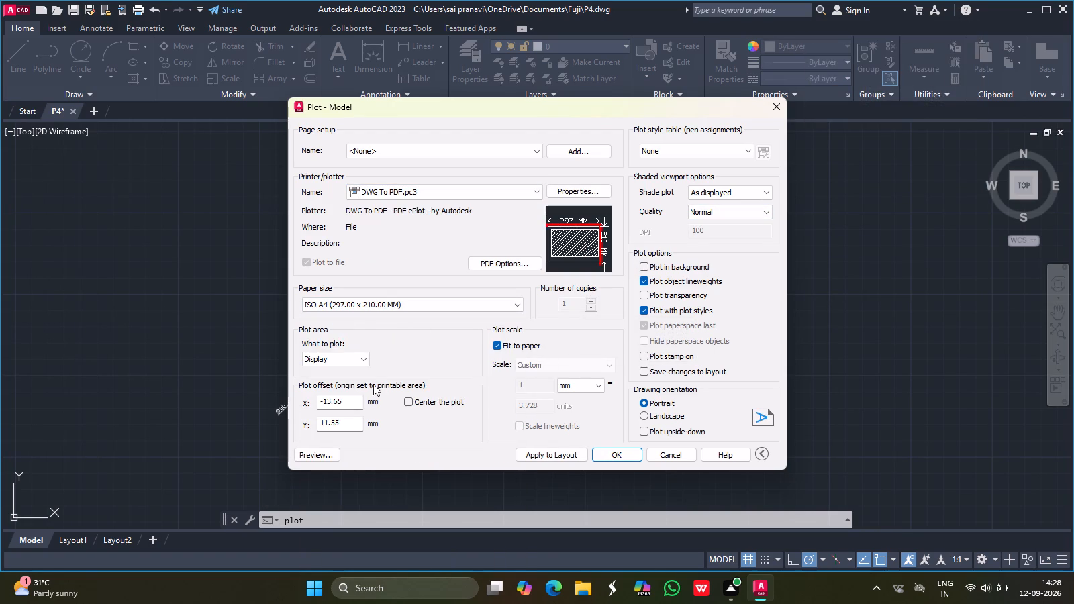
pyautogui.click(407, 401)
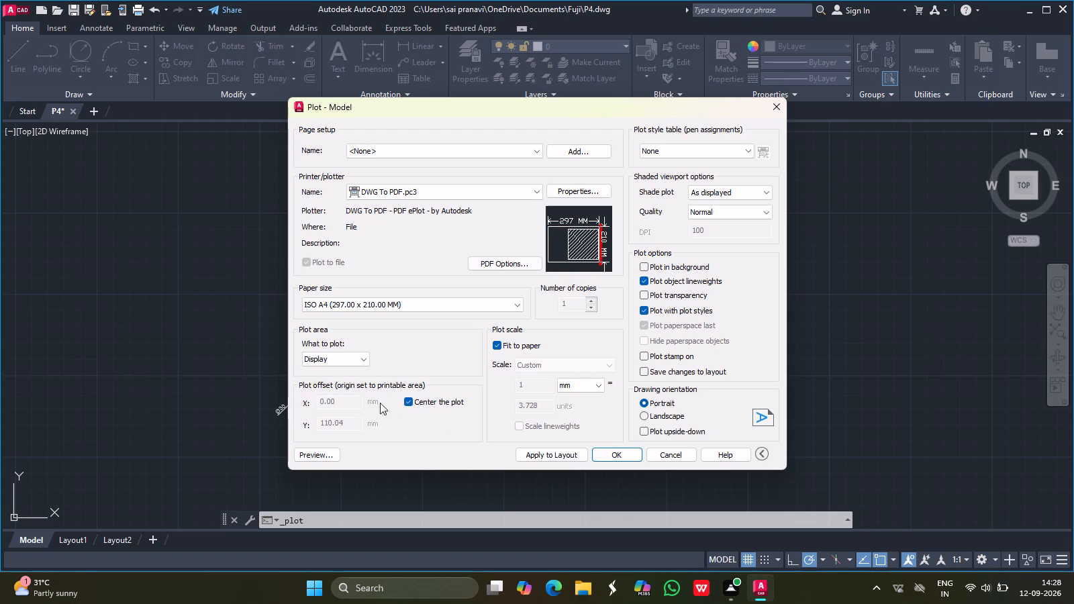
pyautogui.click(646, 413)
# Set the plot area to a window enclosing the whole profile and all its dimensions.
pyautogui.click(364, 359)
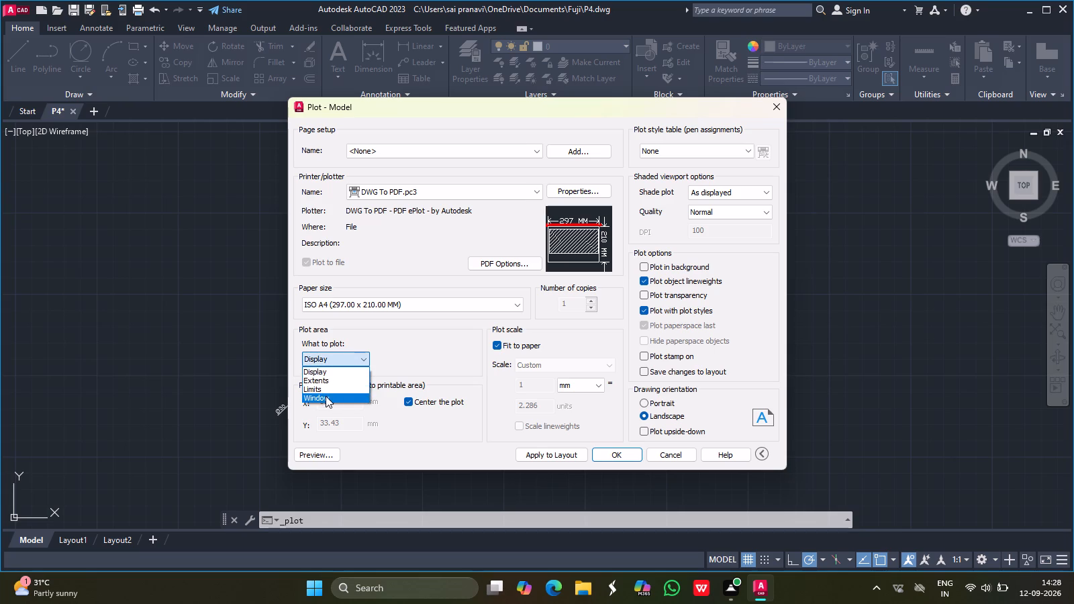
pyautogui.click(326, 396)
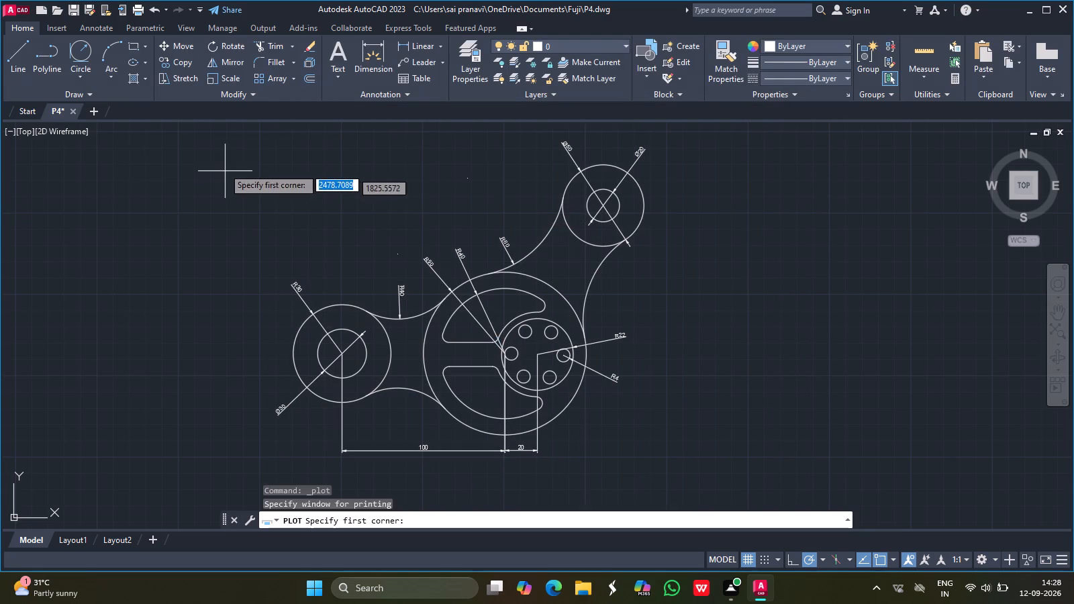
pyautogui.moveTo(184, 127); pyautogui.dragTo(224, 138)
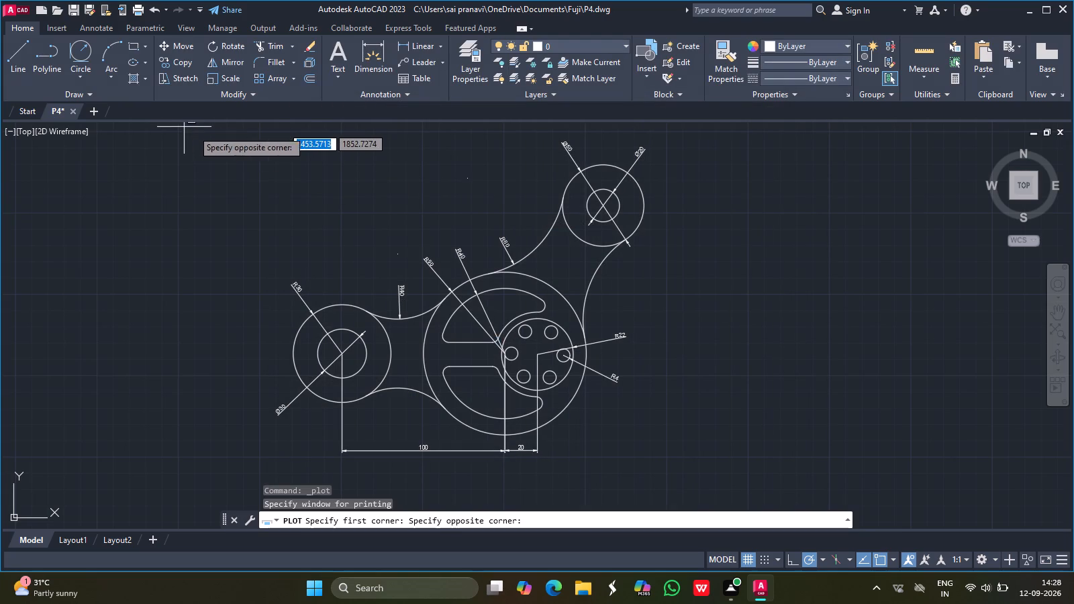
pyautogui.moveTo(224, 138); pyautogui.dragTo(707, 412)
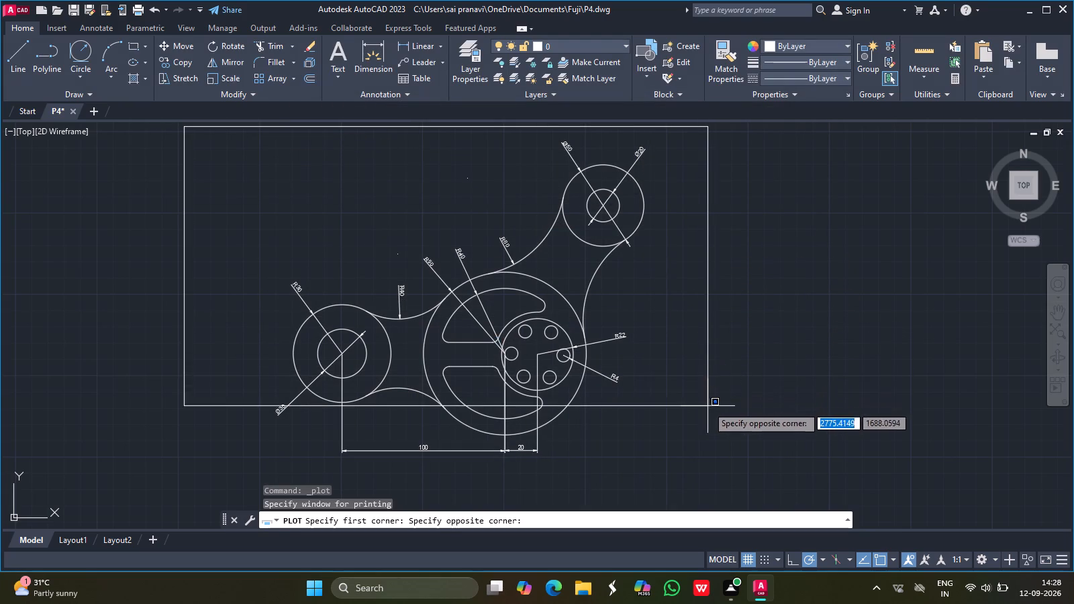
pyautogui.moveTo(707, 412); pyautogui.dragTo(730, 463)
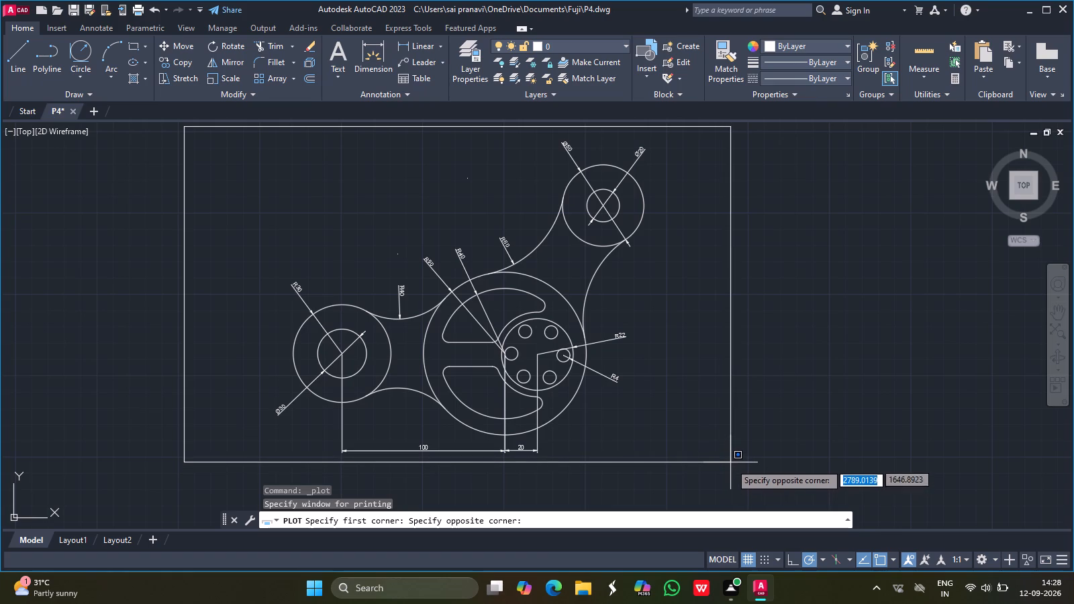
pyautogui.moveTo(730, 463); pyautogui.dragTo(730, 514)
pyautogui.click(730, 514)
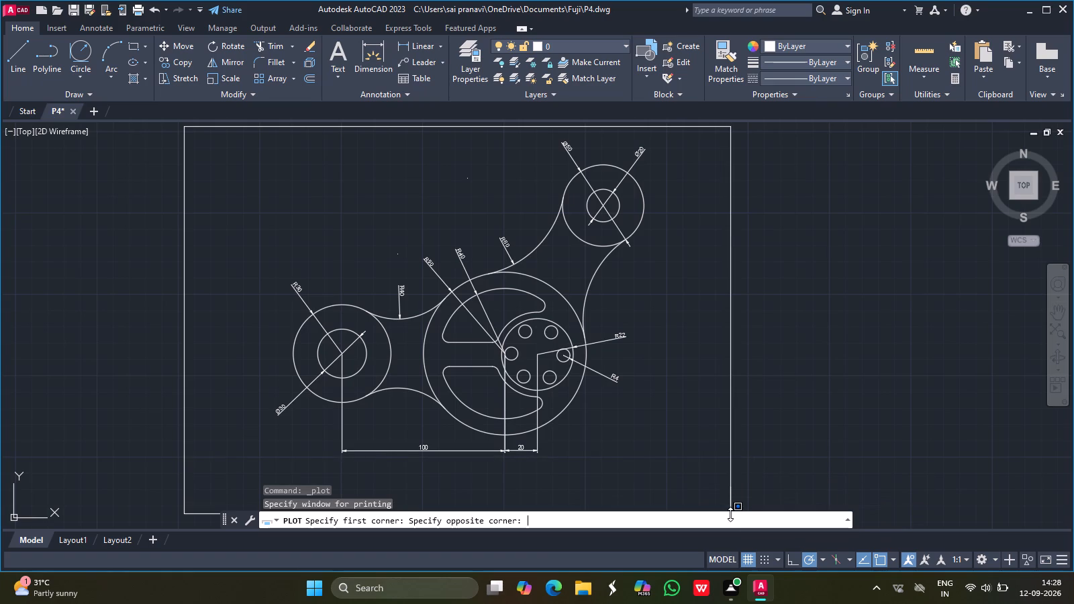
pyautogui.click(709, 468)
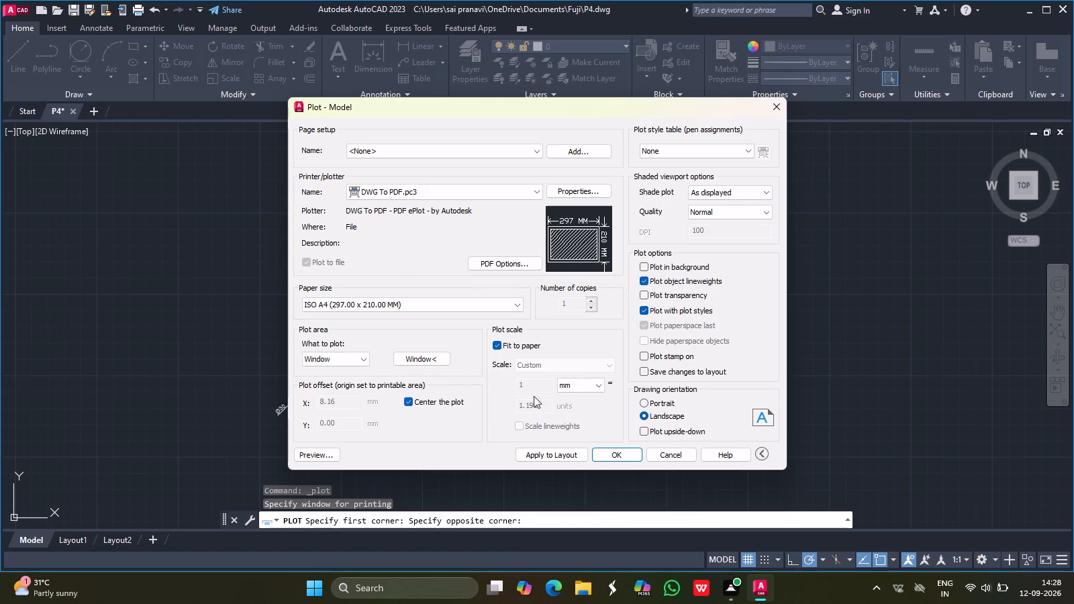
# Plot the drawing to P4-Model.pdf in the Fuji folder under Documents.
pyautogui.click(619, 452)
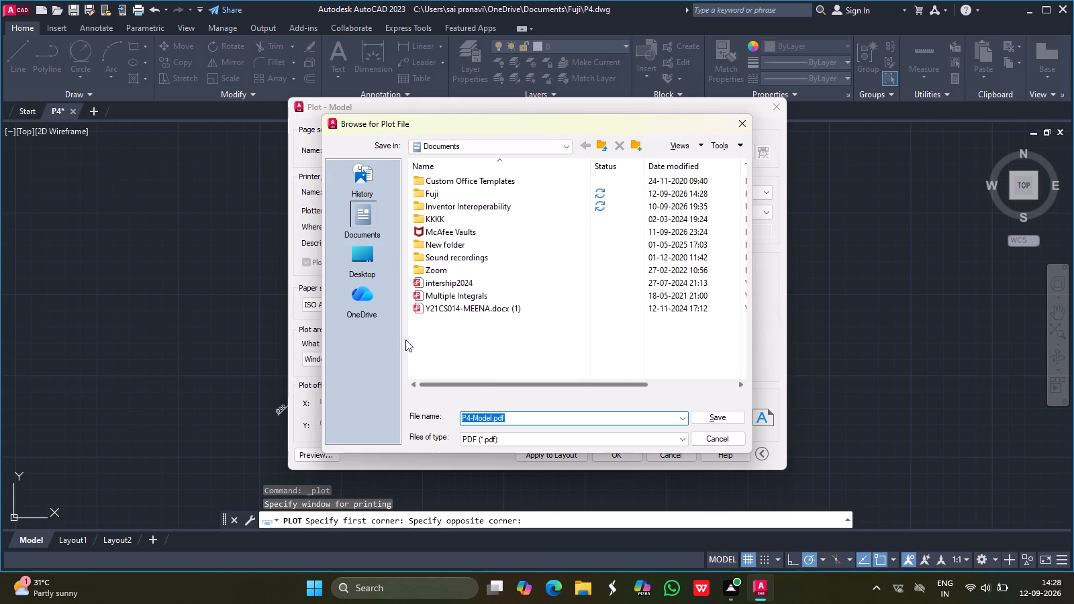
pyautogui.doubleClick(437, 191)
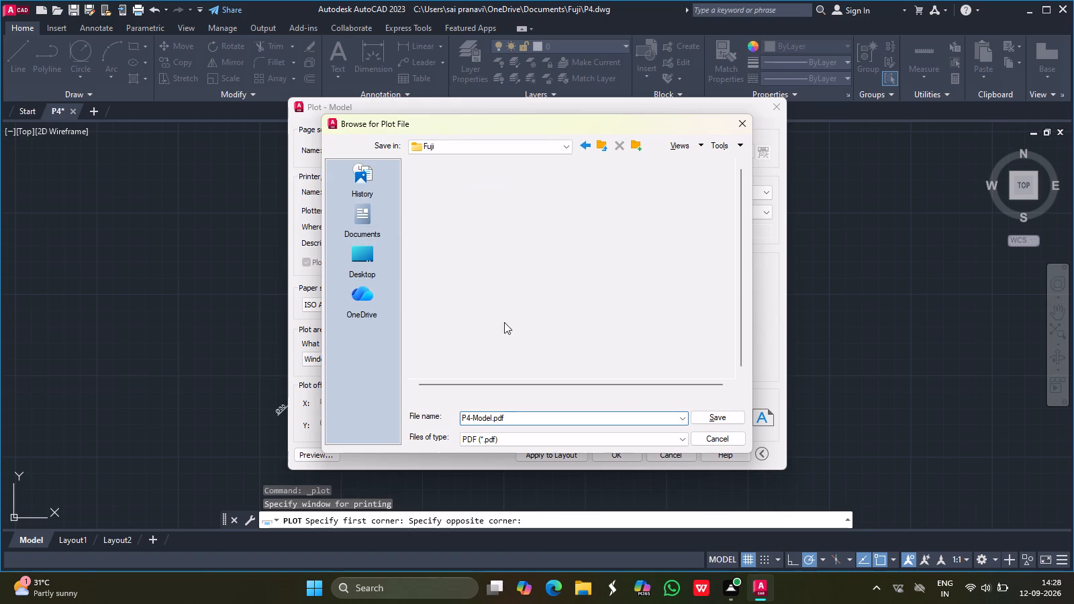
pyautogui.click(712, 419)
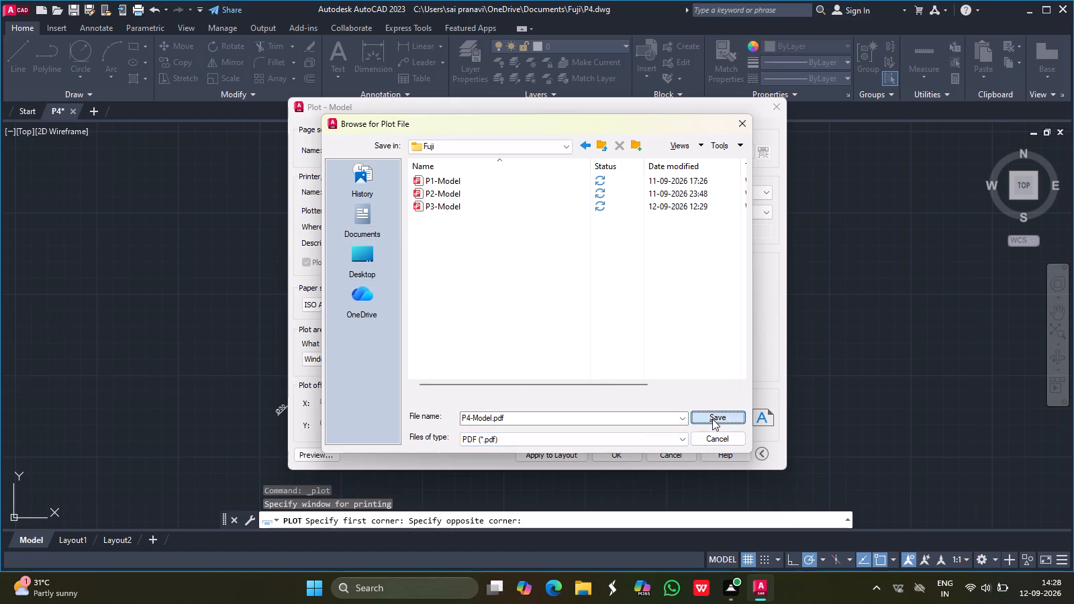